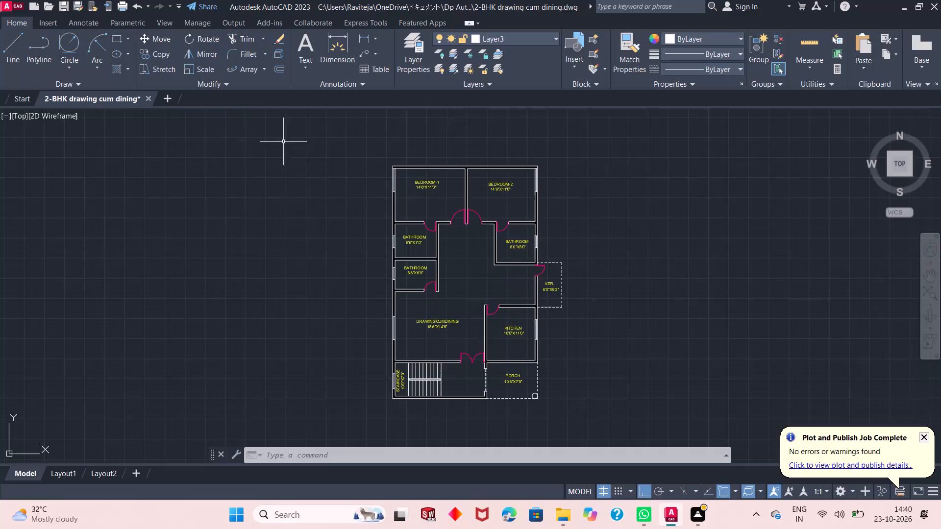
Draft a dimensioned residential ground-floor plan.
Close the 2-BHK drawing without saving its changes and start a new blank drawing.
left_click(147, 99)
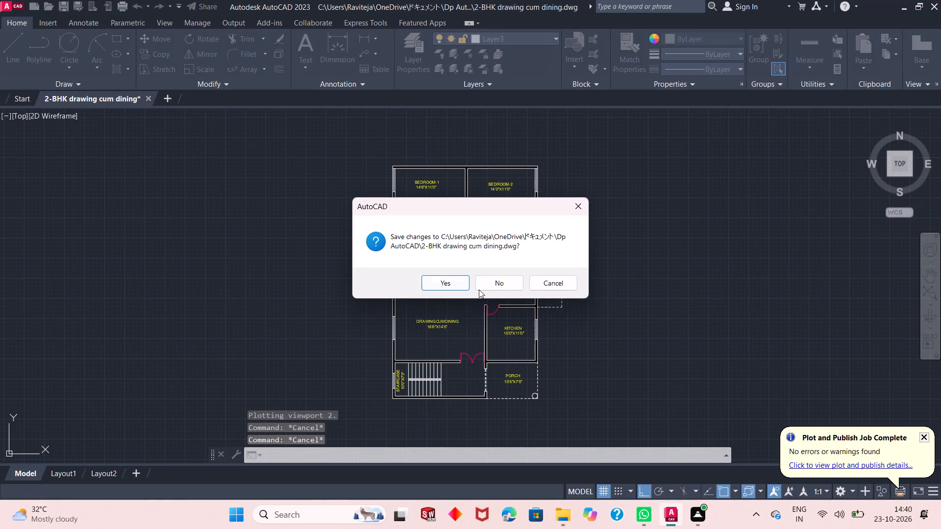
left_click(505, 283)
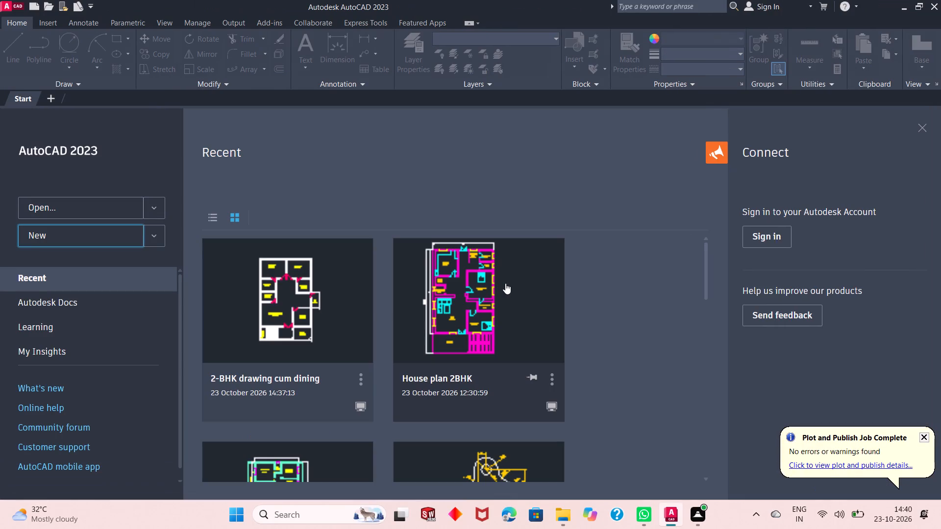
left_click(113, 236)
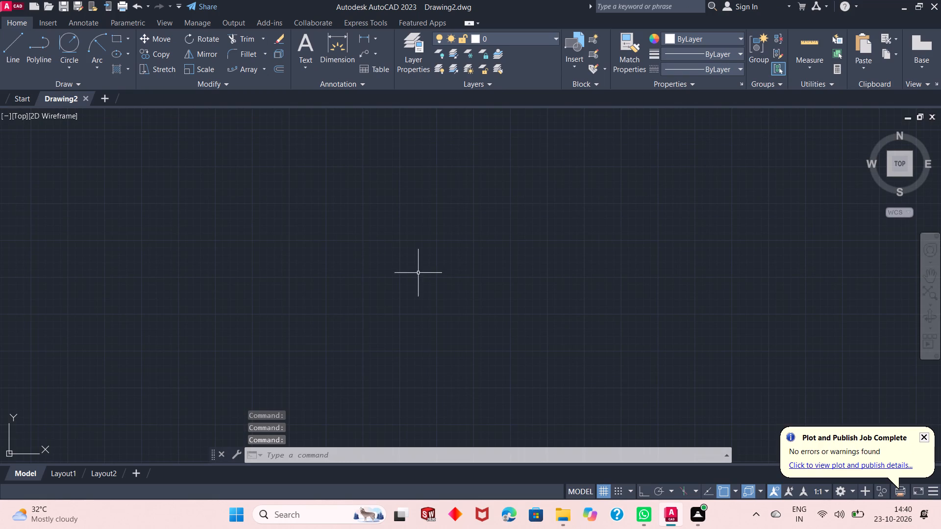
Turn on command log file recording with LOGFILEON.
left_click(302, 455)
type("log")
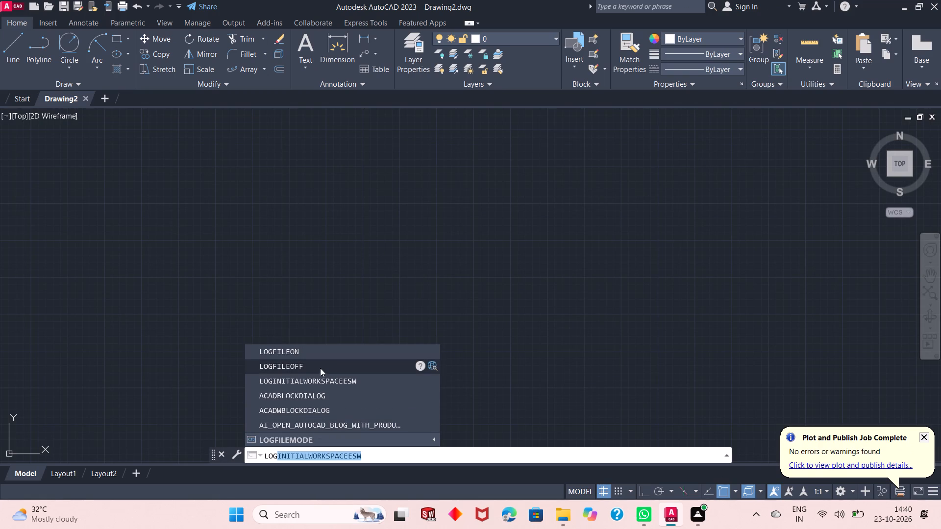
left_click(324, 353)
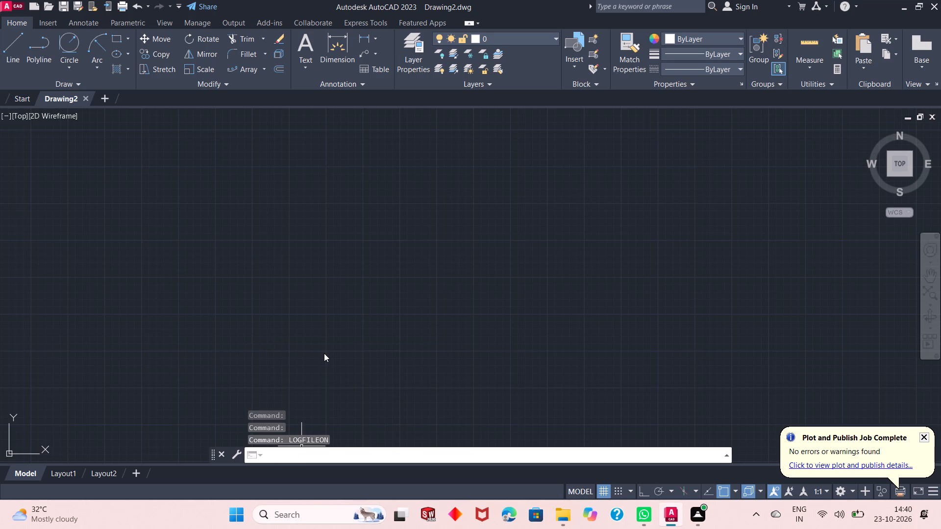
Set the model space limits from lower left corner 0,0 to upper right corner 100,100.
type("lim")
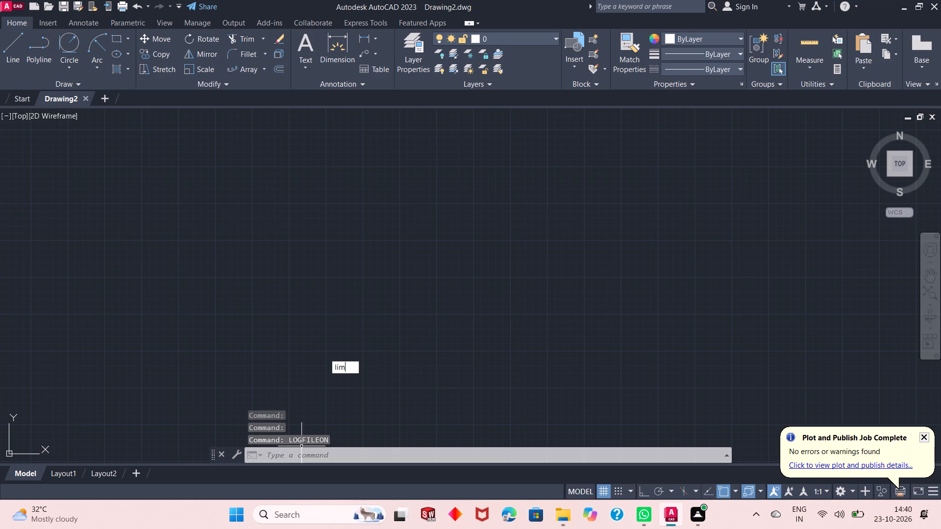
key("Return")
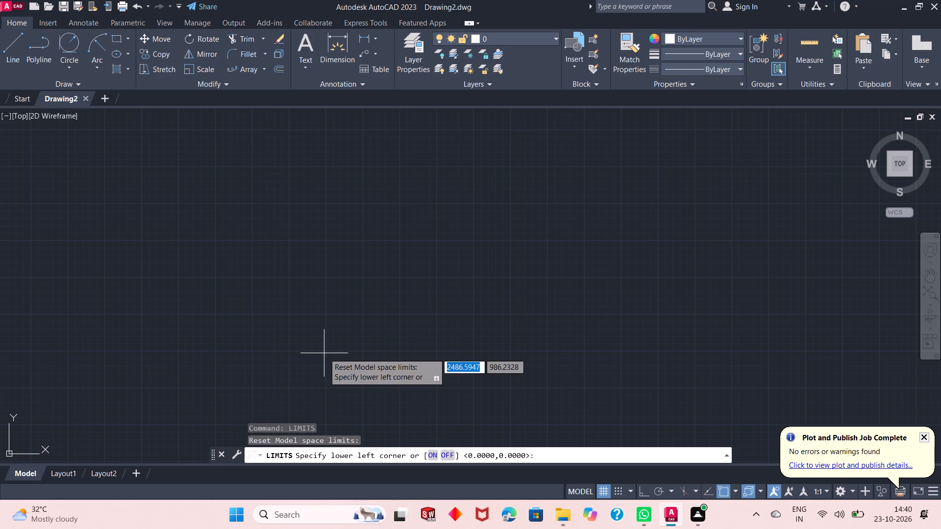
type("0,0")
key("Return")
type("100,100")
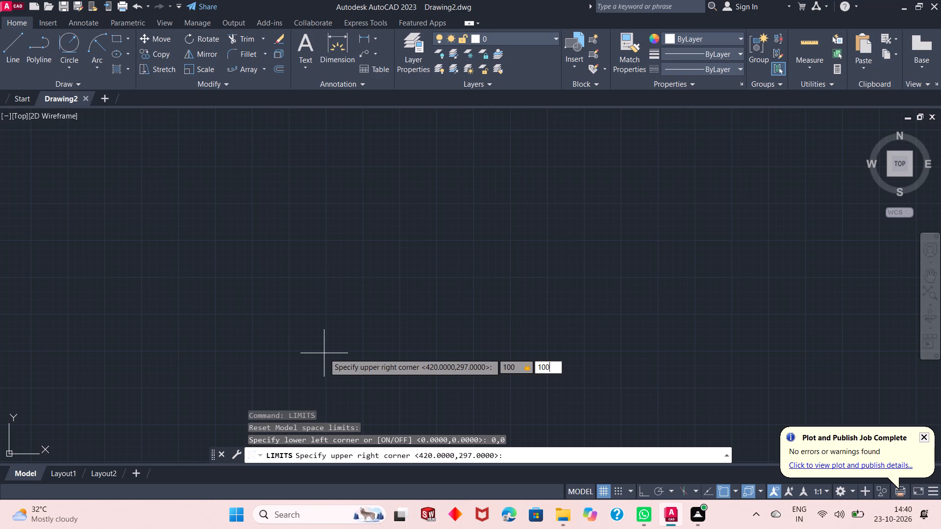
key("Return")
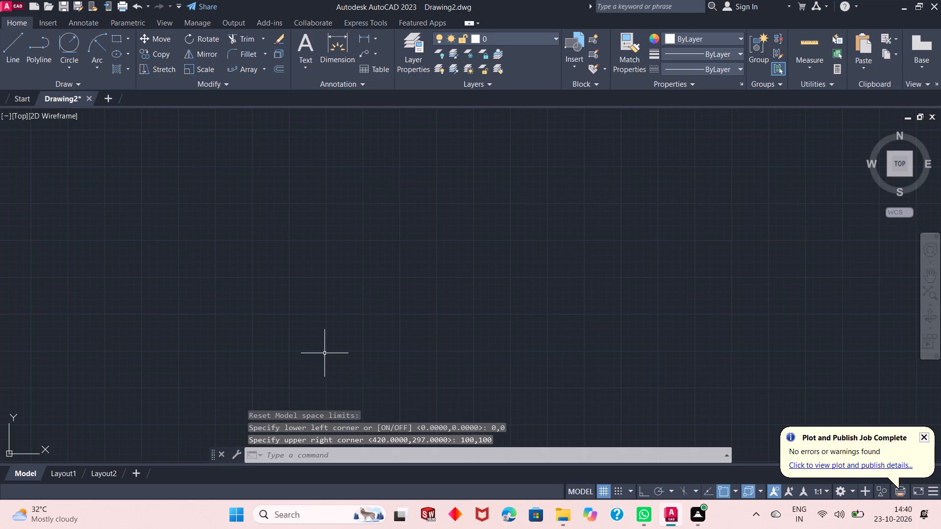
Configure the drawing units to Engineering length with 0'-0" precision and Inches as the insertion scale.
type("un")
key("Return")
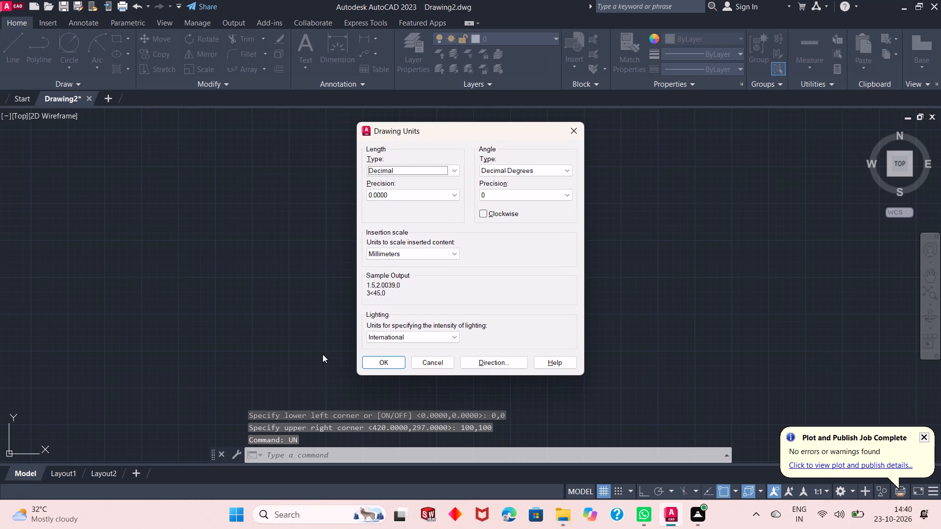
left_click(453, 172)
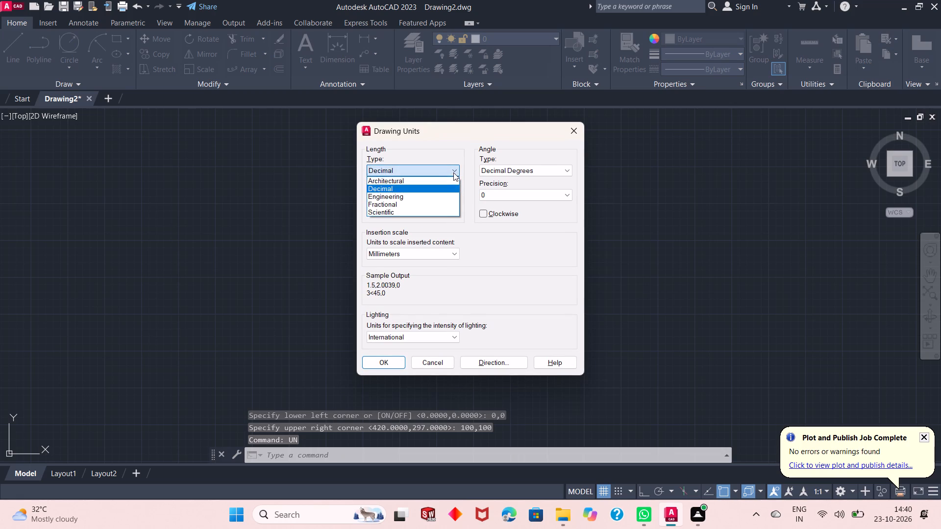
left_click(436, 196)
left_click(436, 197)
left_click(426, 201)
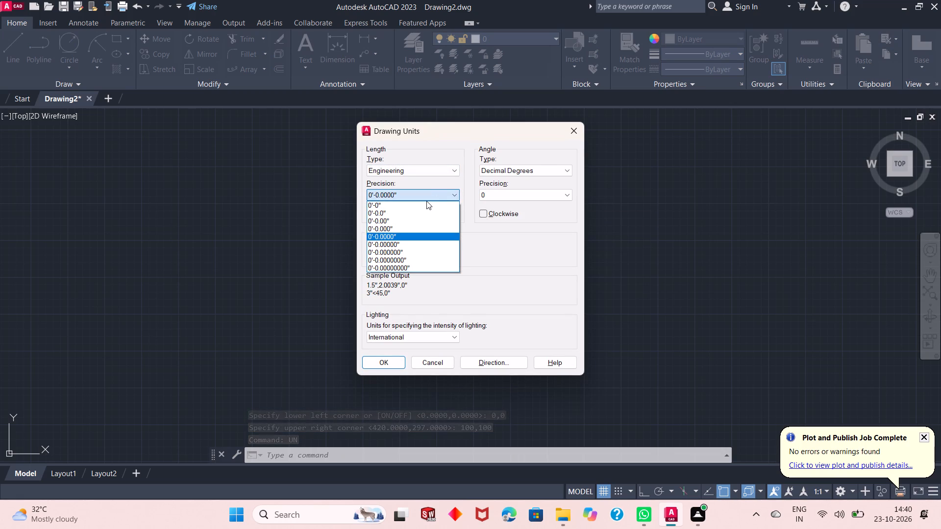
left_click(420, 205)
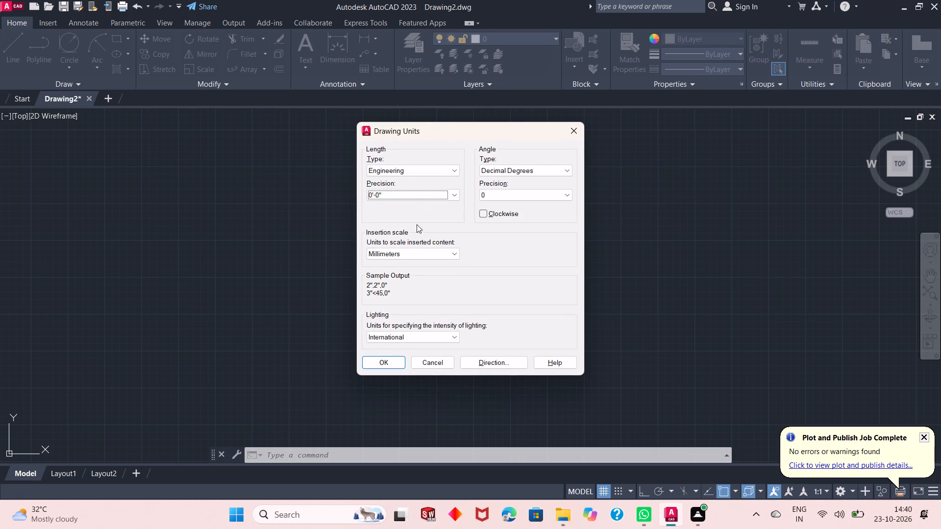
left_click(416, 257)
left_click(411, 275)
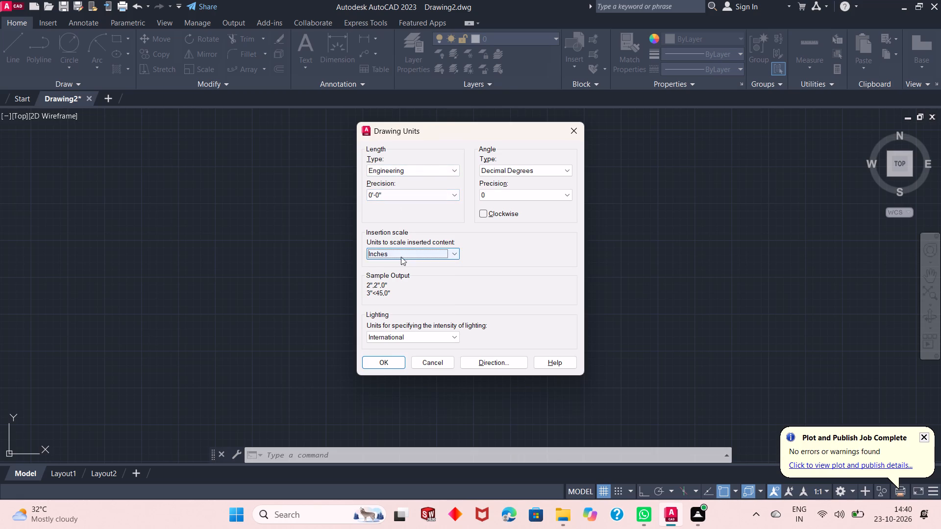
left_click(389, 365)
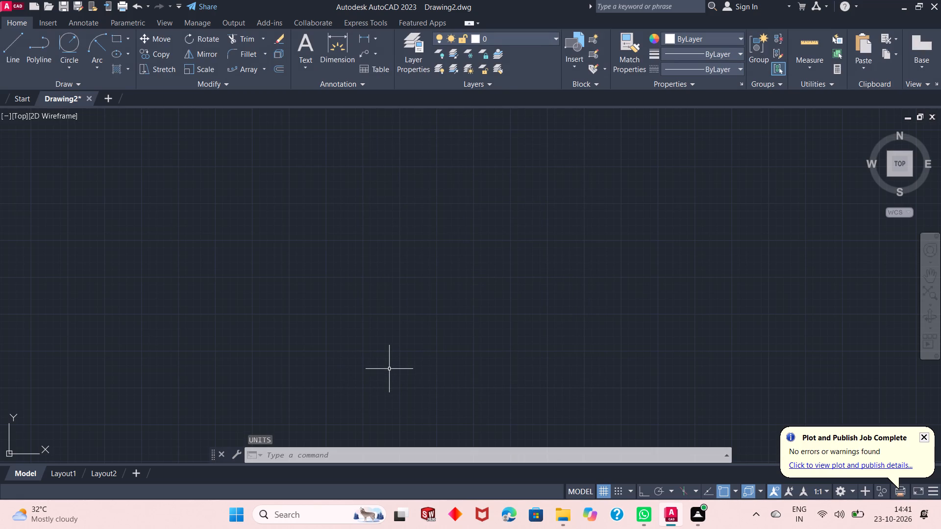
Reopen the drawing units settings to check them, leaving them as they are.
type("un")
key("Return")
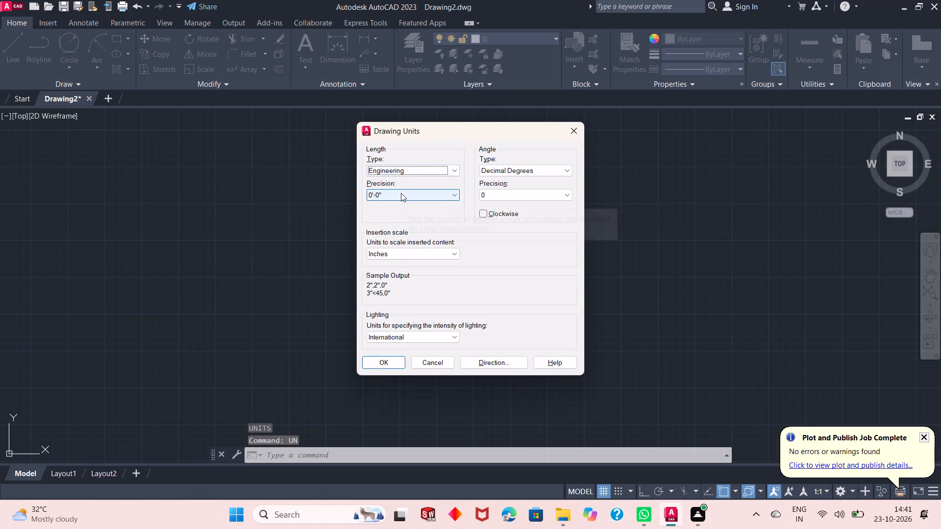
left_click(379, 361)
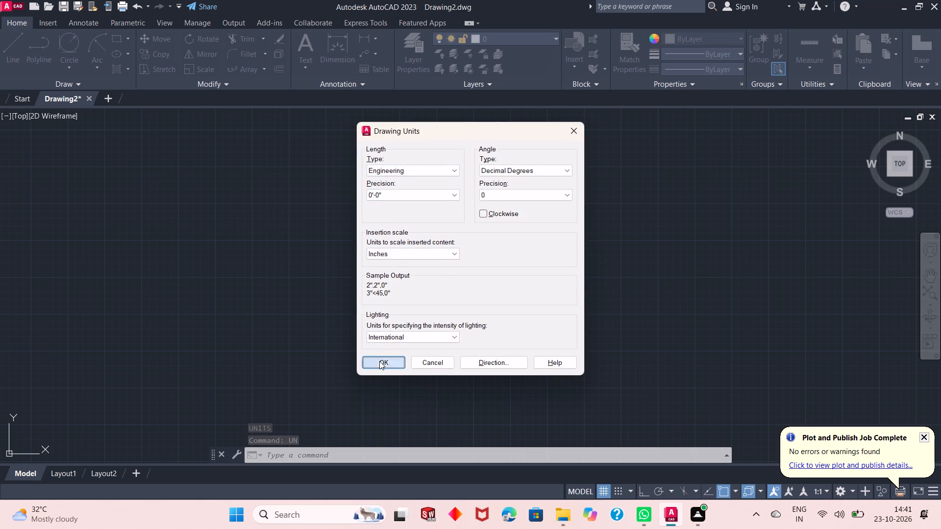
Modify the ISO-25 dimension style's primary units to Engineering format with 0'-0" precision, and set the style current.
type("d")
key("space")
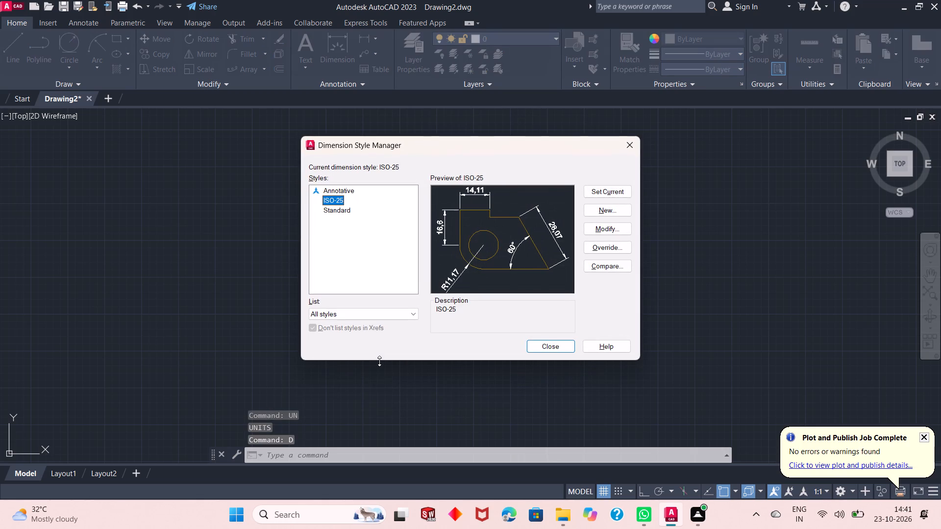
left_click(593, 228)
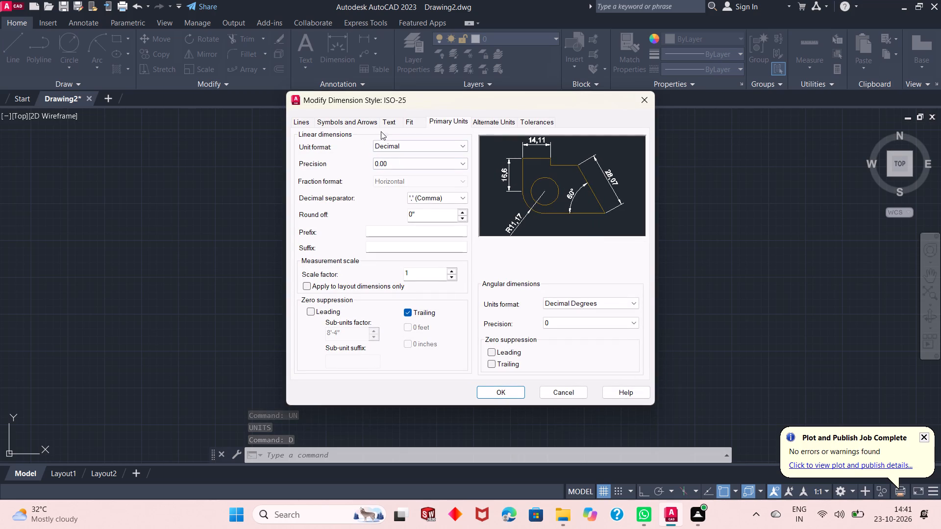
left_click(400, 143)
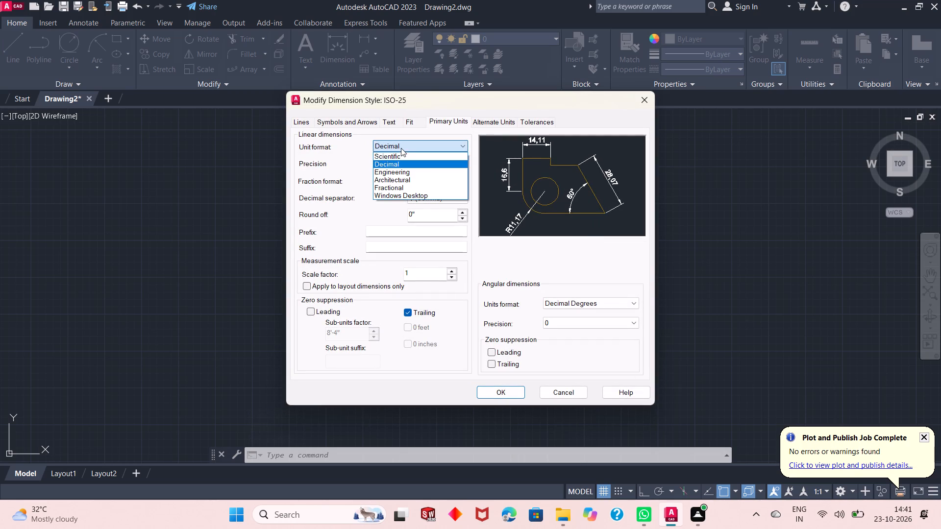
left_click(405, 169)
left_click(406, 160)
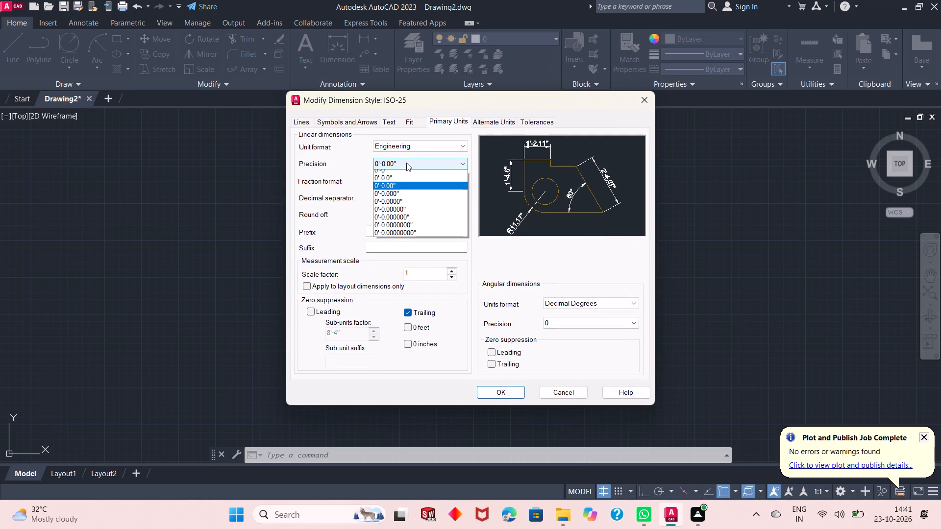
left_click(407, 172)
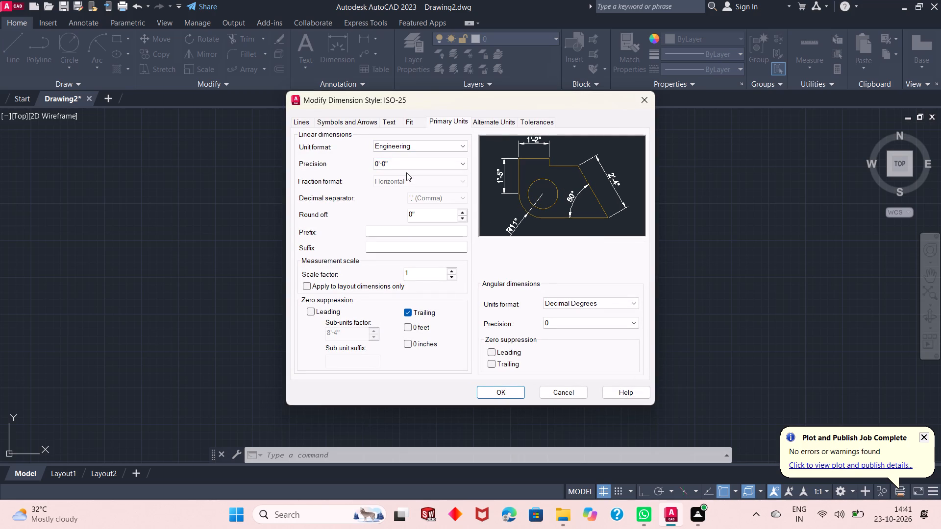
left_click(505, 392)
left_click(602, 189)
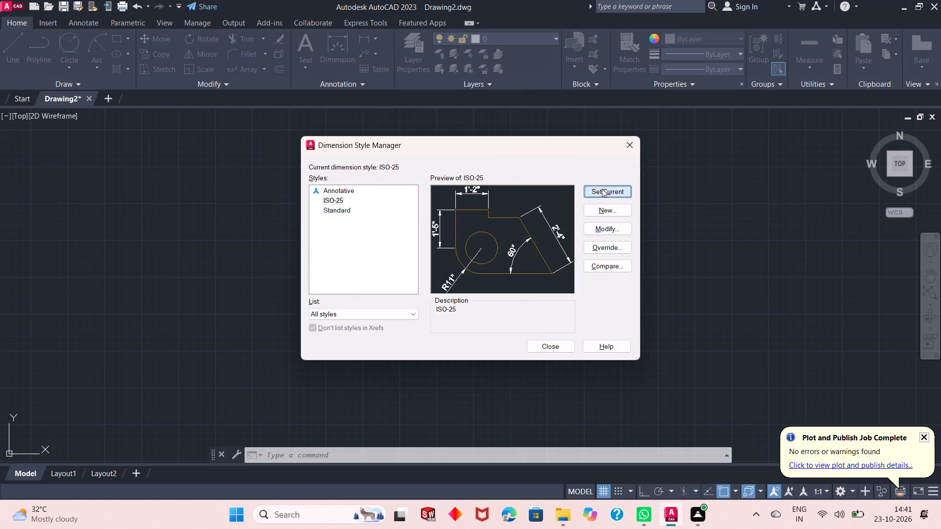
left_click(602, 189)
left_click(626, 138)
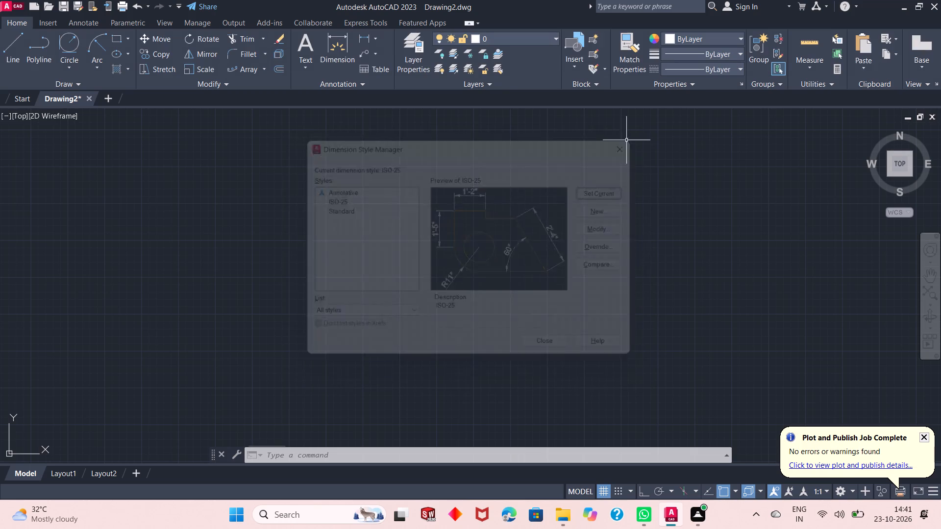
Review the history of commands entered so far in this drawing.
left_click(726, 461)
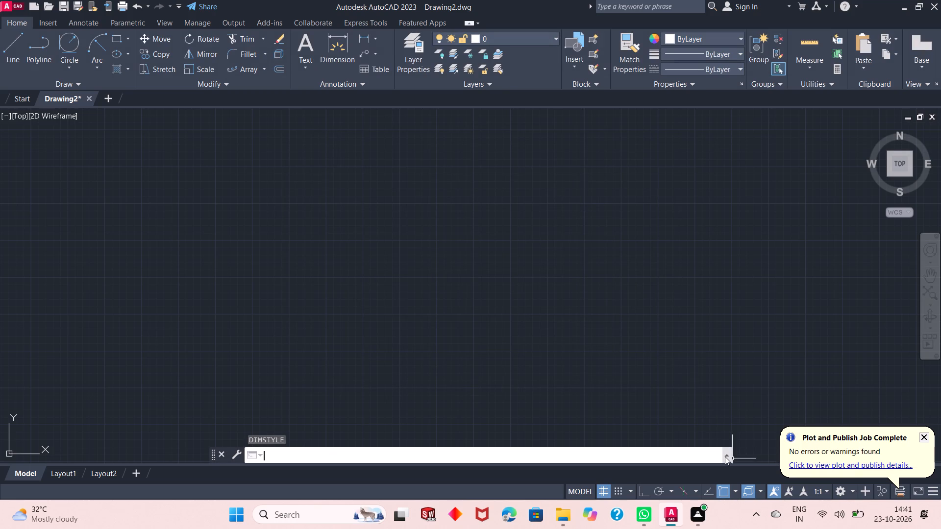
left_click(725, 456)
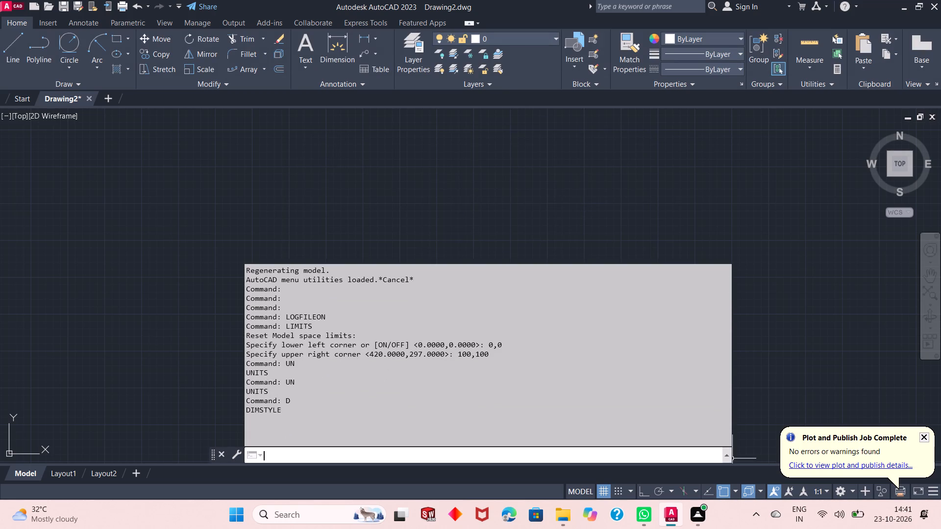
left_click(499, 213)
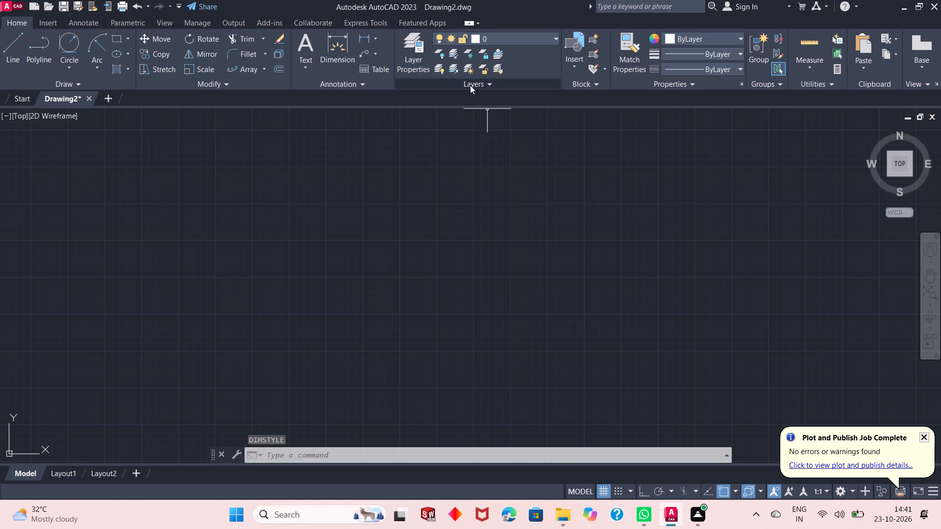
Create three new layers in the layer properties.
left_click(408, 47)
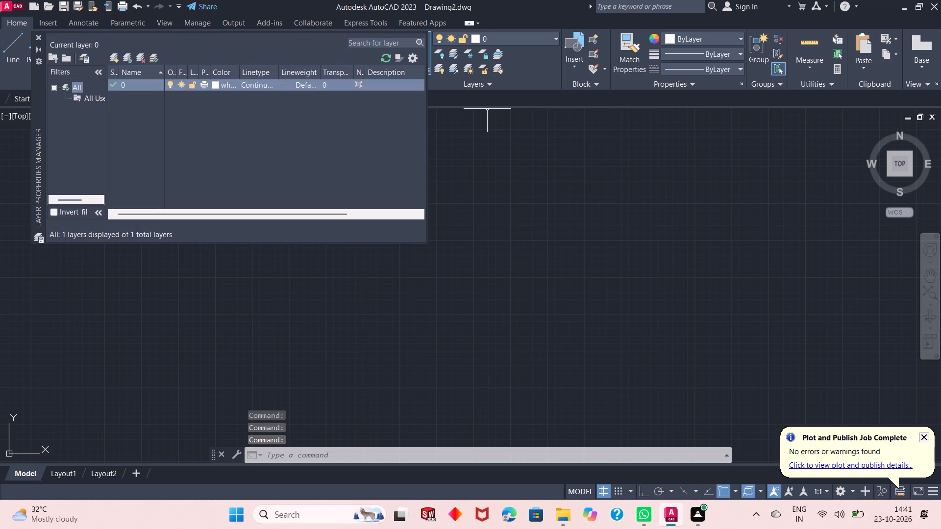
triple_click(113, 59)
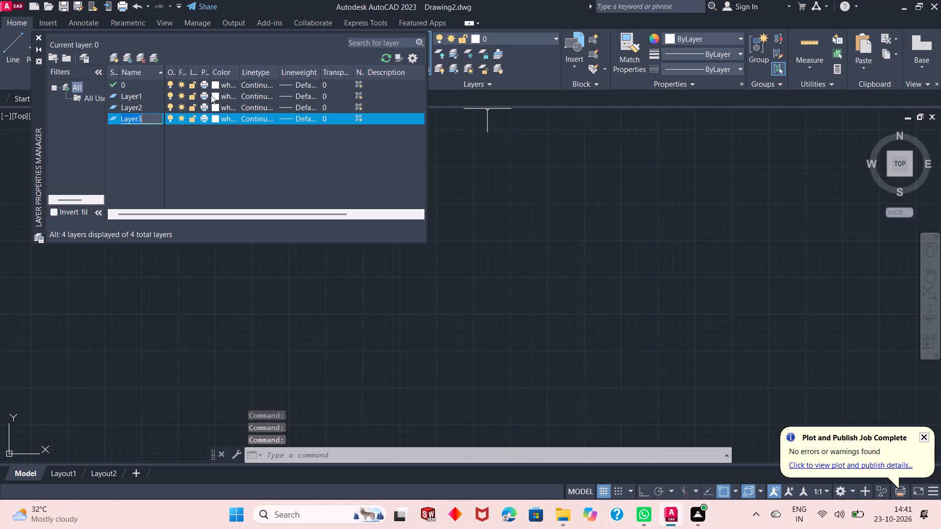
Set the colour of Layer1 to index colour 121, a light aqua green.
left_click(215, 97)
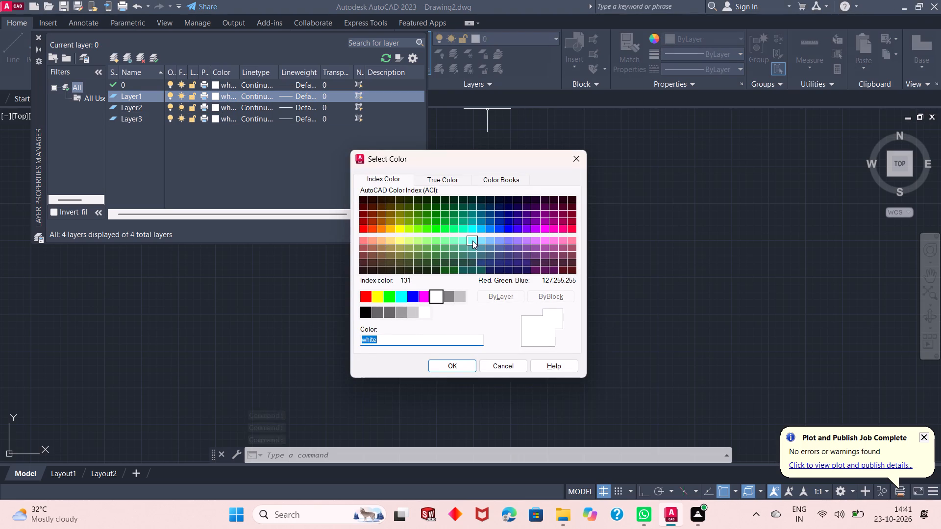
left_click(471, 241)
left_click(461, 243)
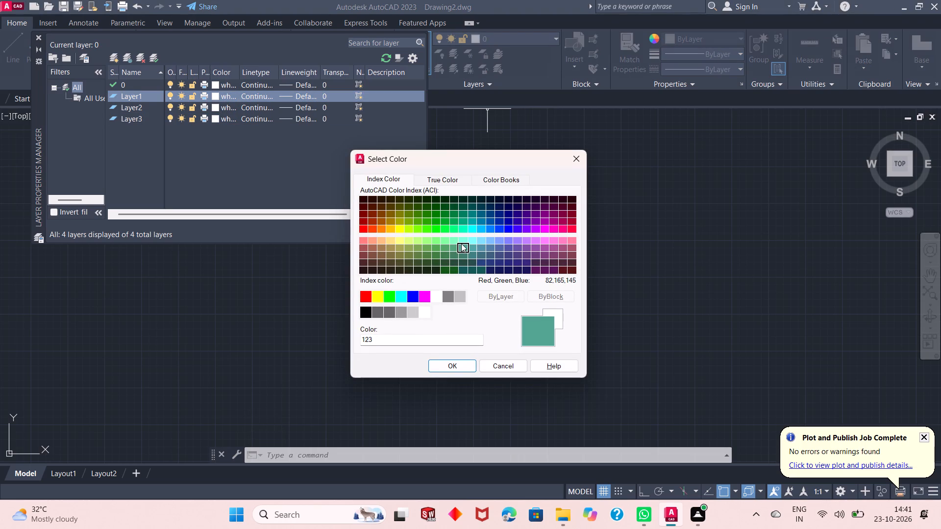
left_click(468, 237)
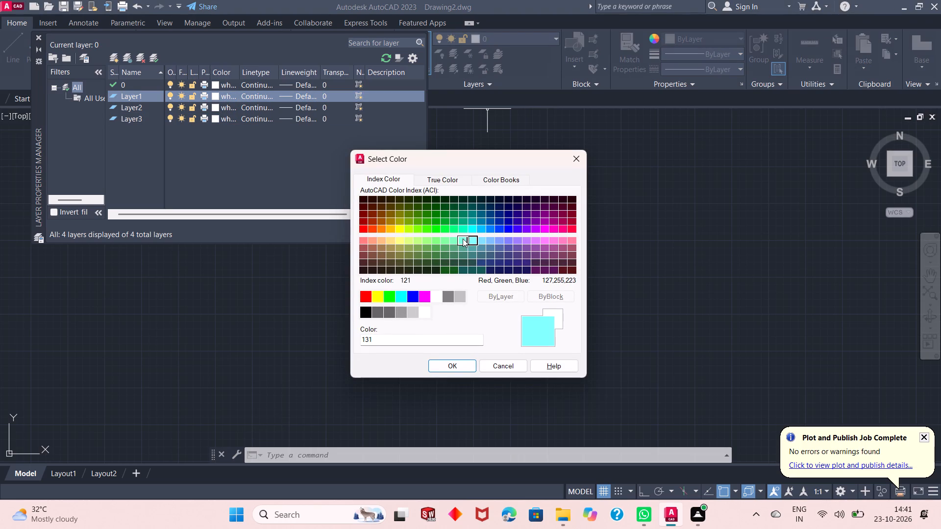
left_click(463, 239)
left_click(456, 239)
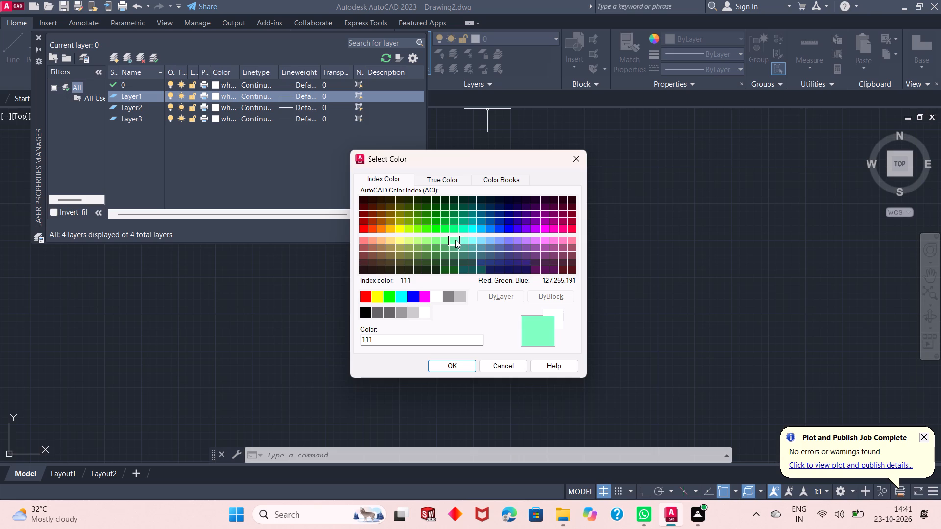
left_click(456, 241)
left_click(460, 243)
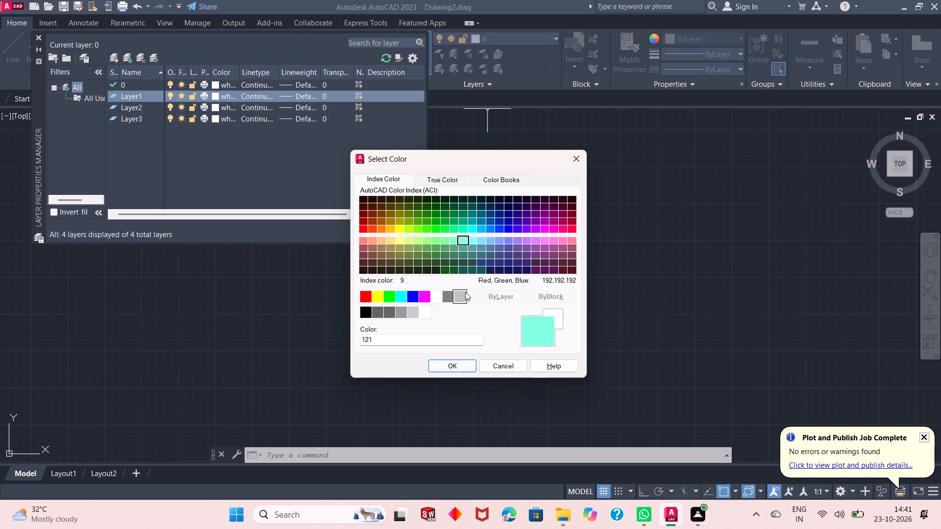
left_click(463, 227)
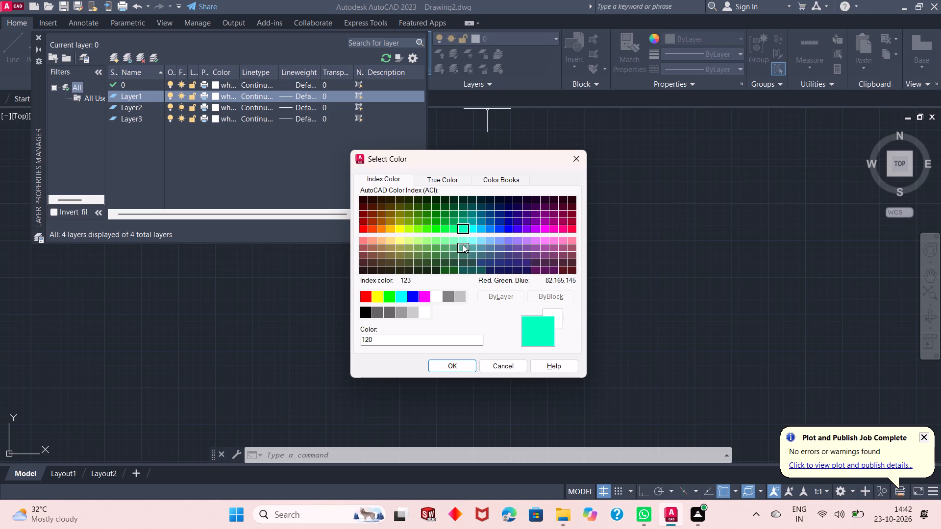
left_click(463, 242)
left_click(446, 361)
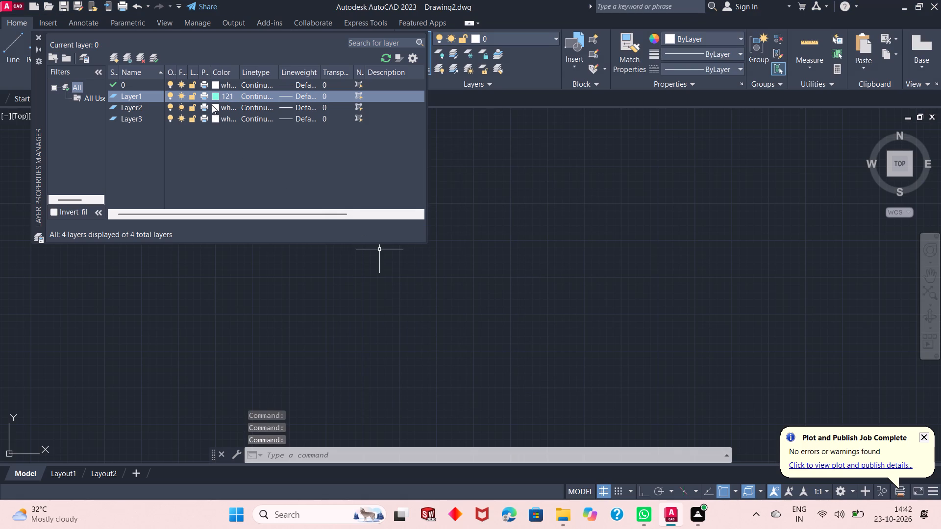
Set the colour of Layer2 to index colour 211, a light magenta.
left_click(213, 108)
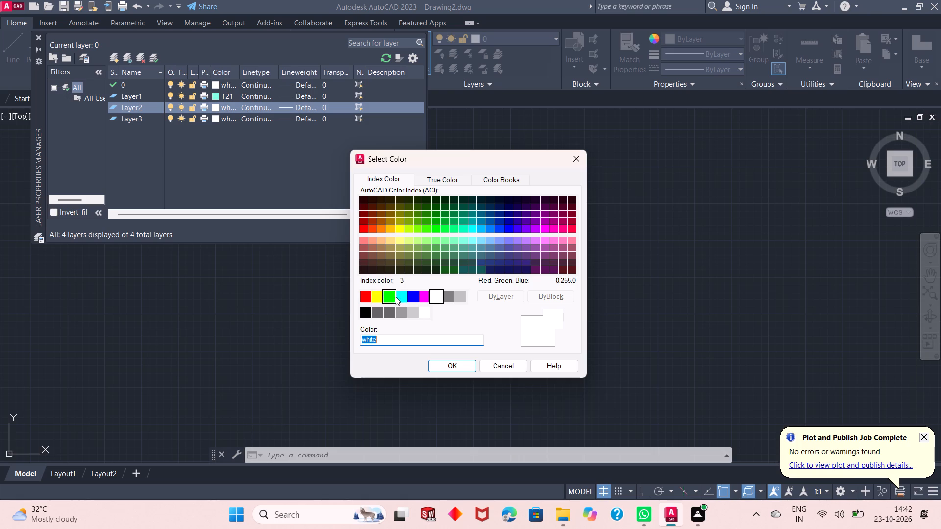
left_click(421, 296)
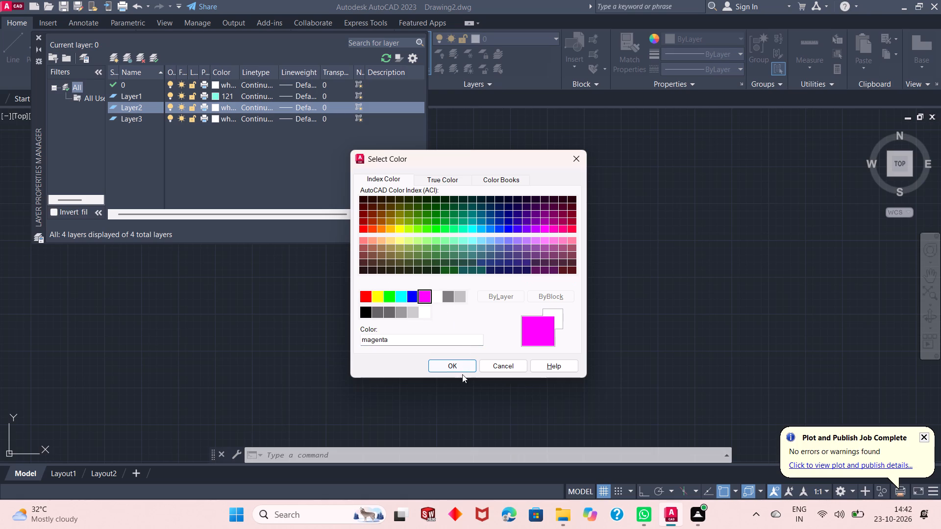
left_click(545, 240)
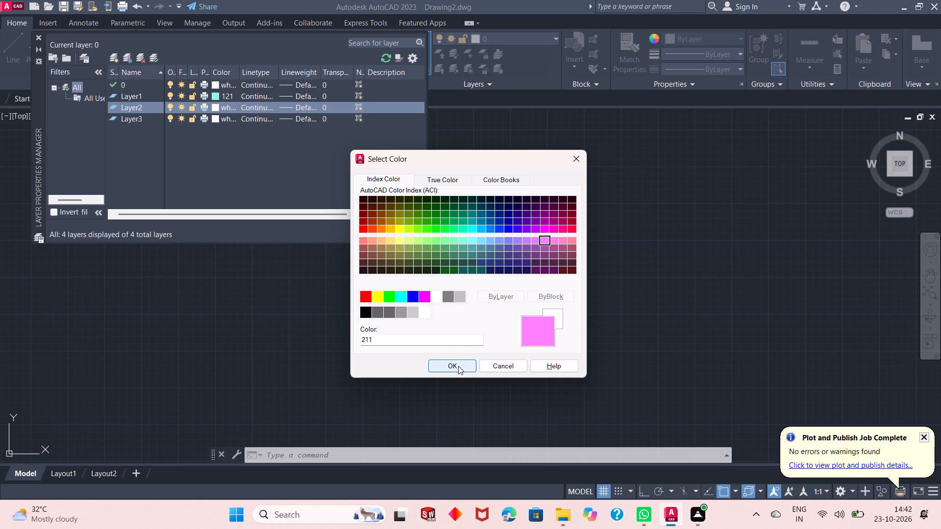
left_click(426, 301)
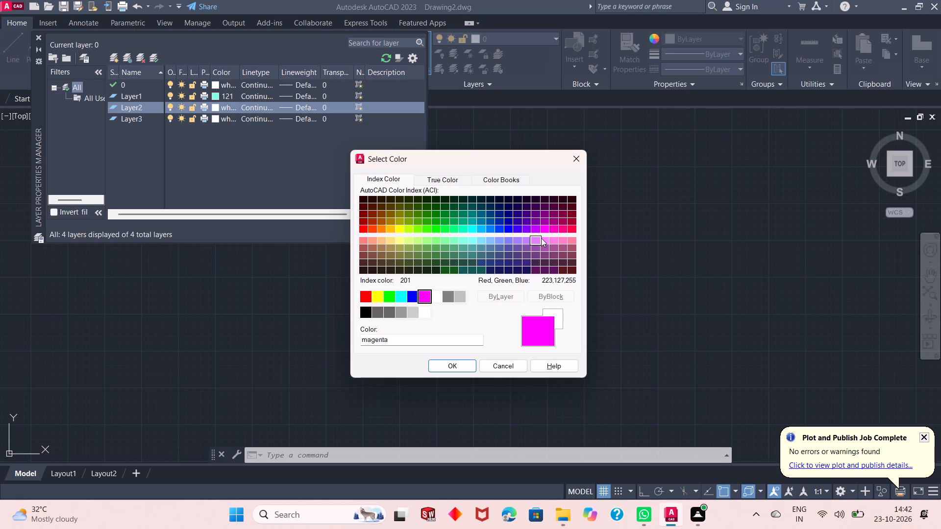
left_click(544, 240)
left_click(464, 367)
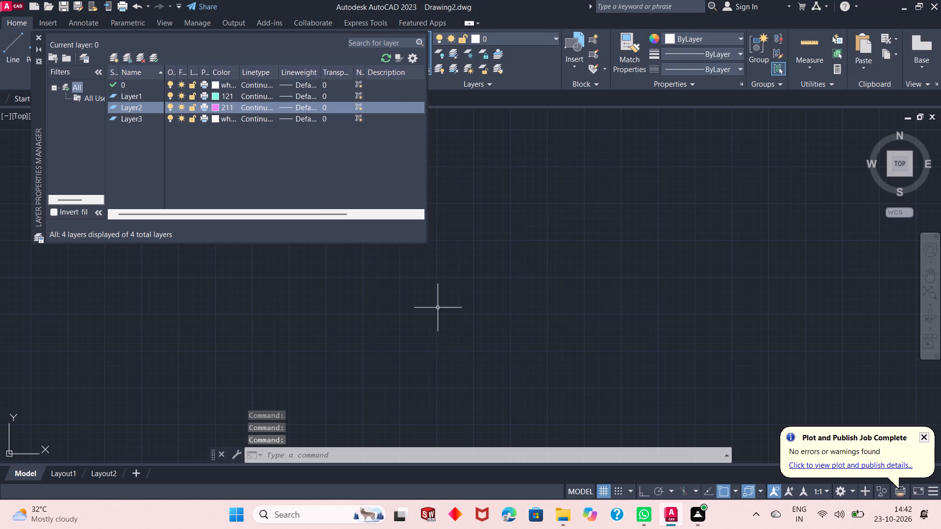
Try several palette shades for Layer3 and set its colour to yellow.
left_click(217, 116)
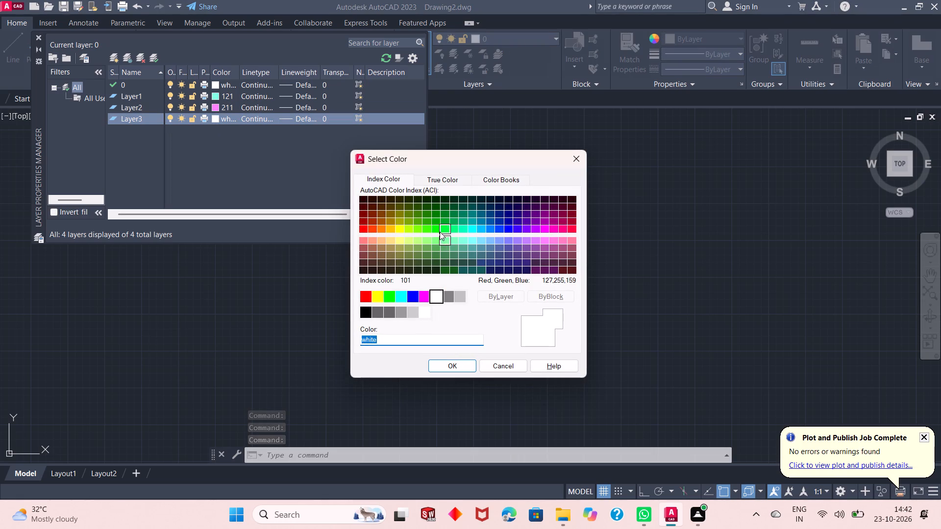
left_click(421, 227)
left_click(420, 233)
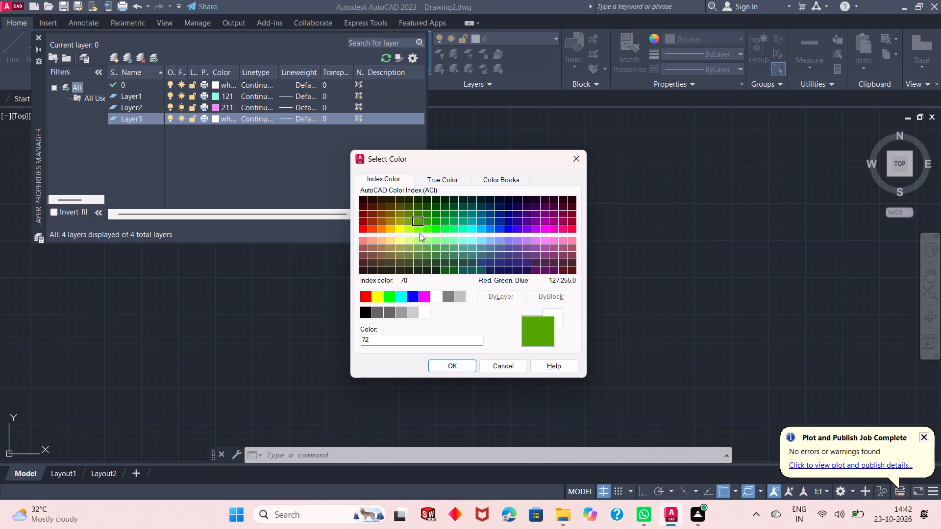
left_click(414, 242)
left_click(423, 238)
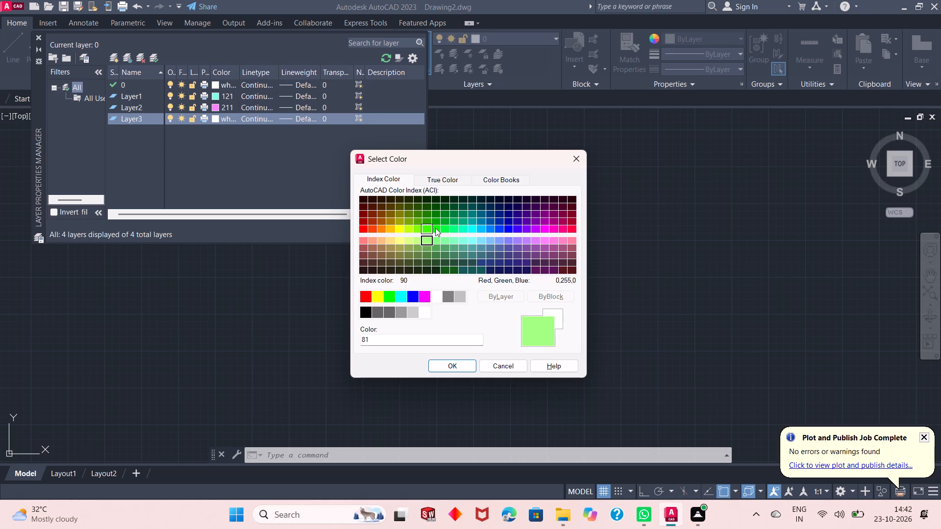
left_click(484, 216)
left_click(488, 221)
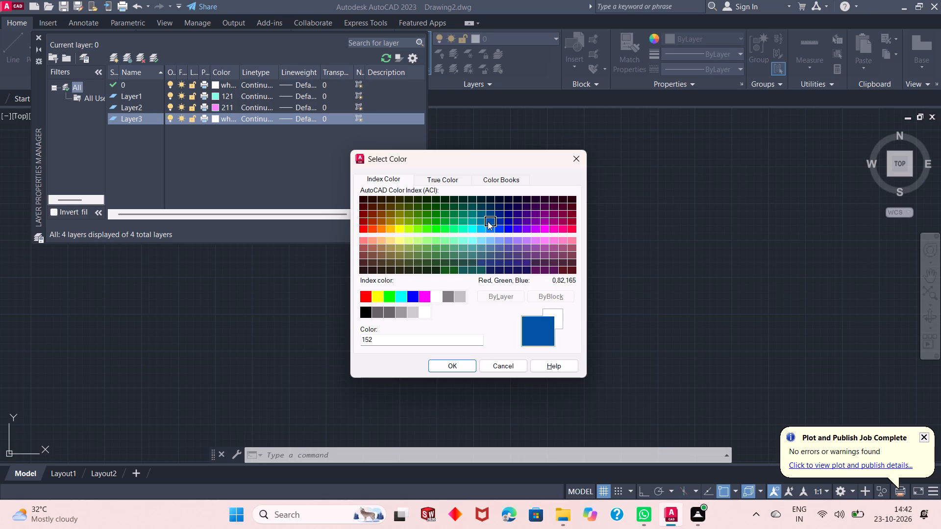
left_click(478, 228)
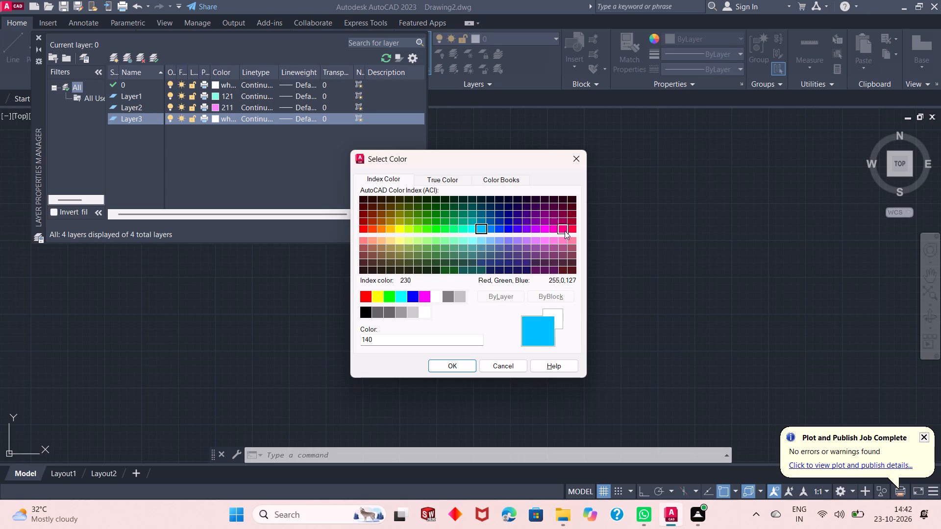
left_click(565, 231)
left_click(568, 219)
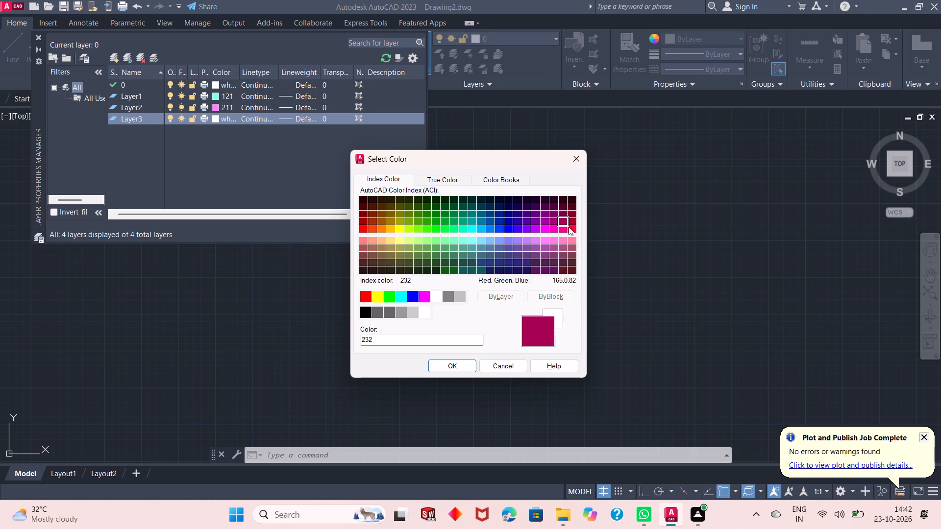
left_click(571, 227)
left_click(569, 237)
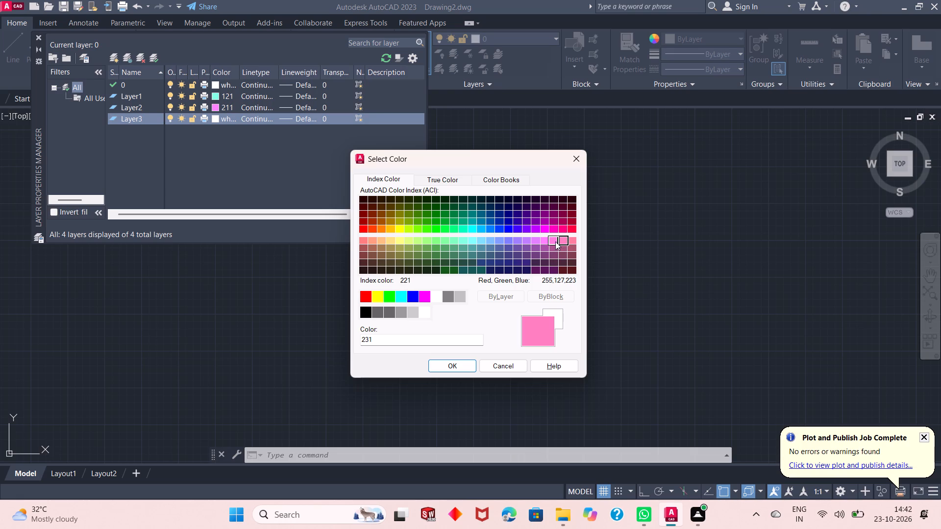
left_click(554, 241)
left_click(569, 238)
left_click(571, 241)
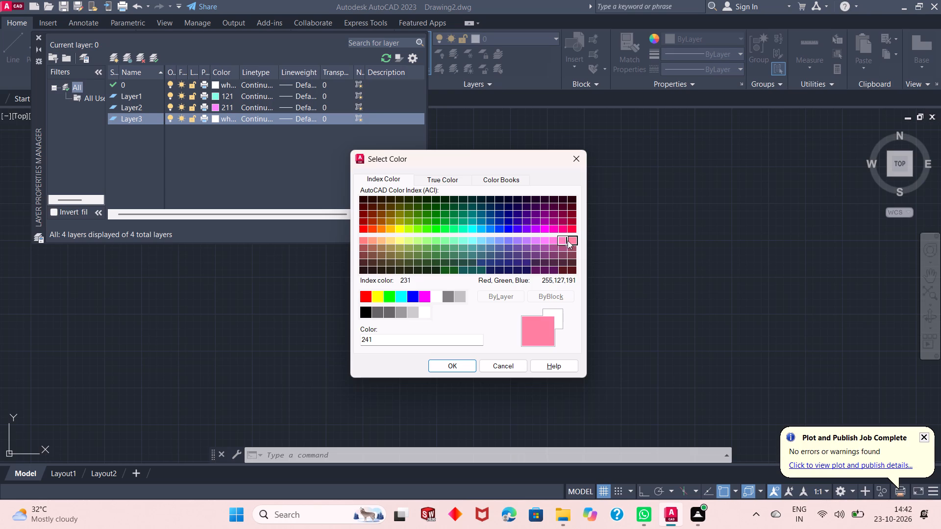
left_click(537, 250)
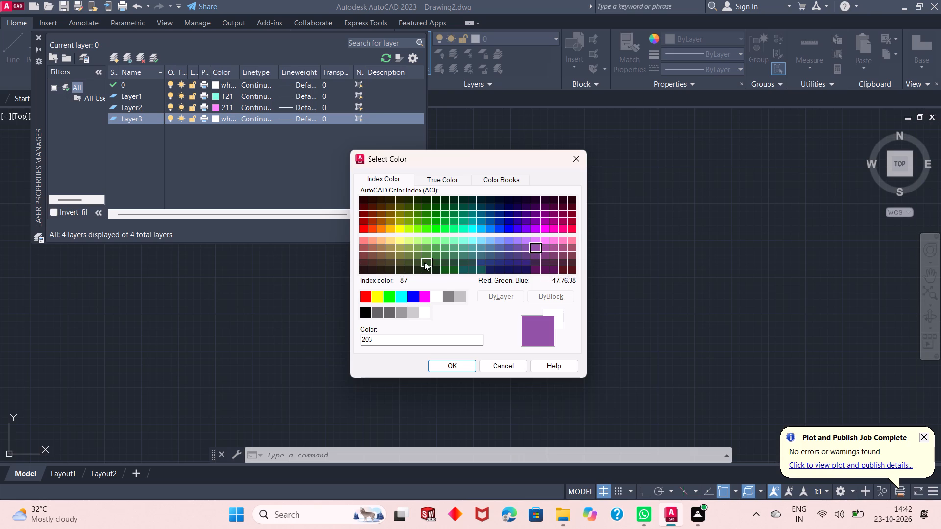
left_click(536, 240)
left_click(521, 238)
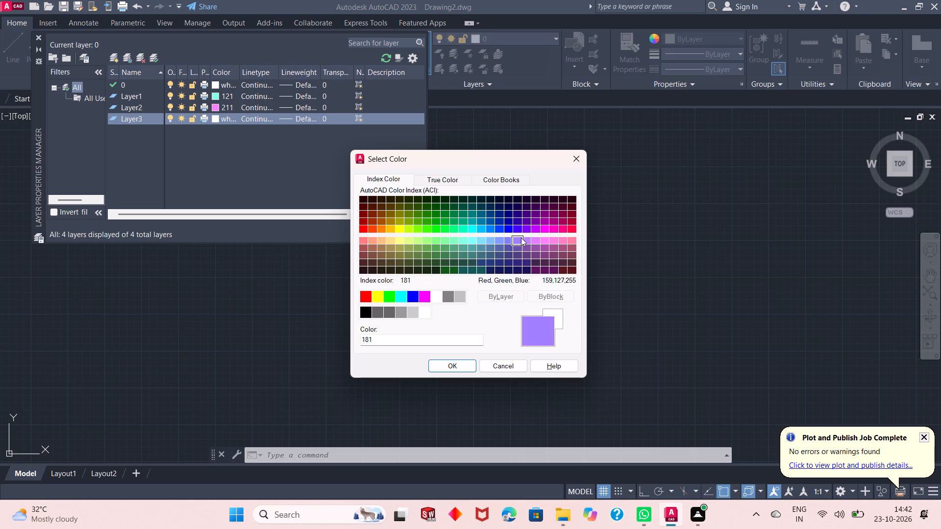
left_click(541, 238)
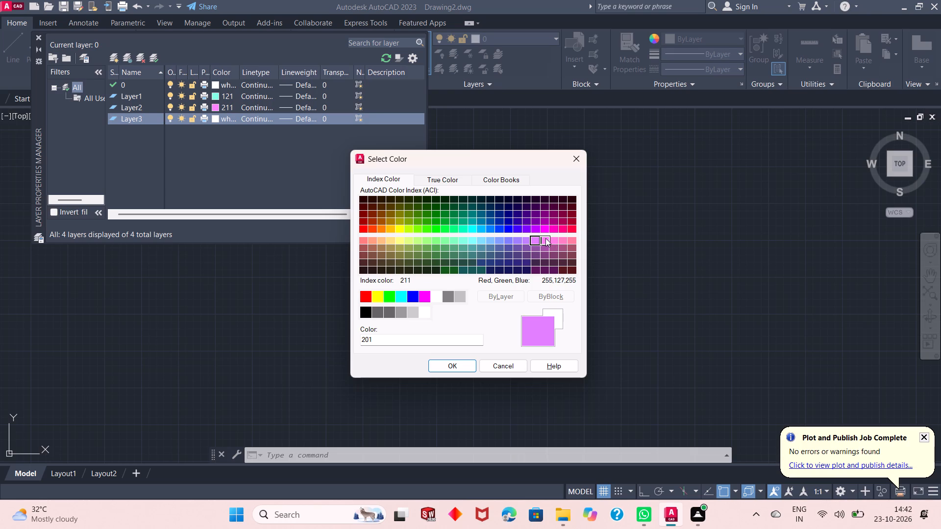
left_click(527, 239)
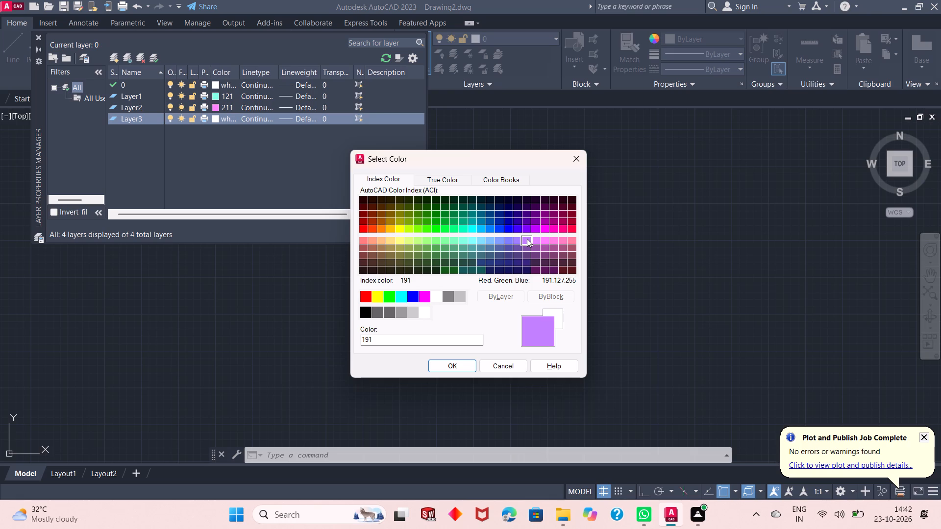
left_click(376, 295)
left_click(455, 365)
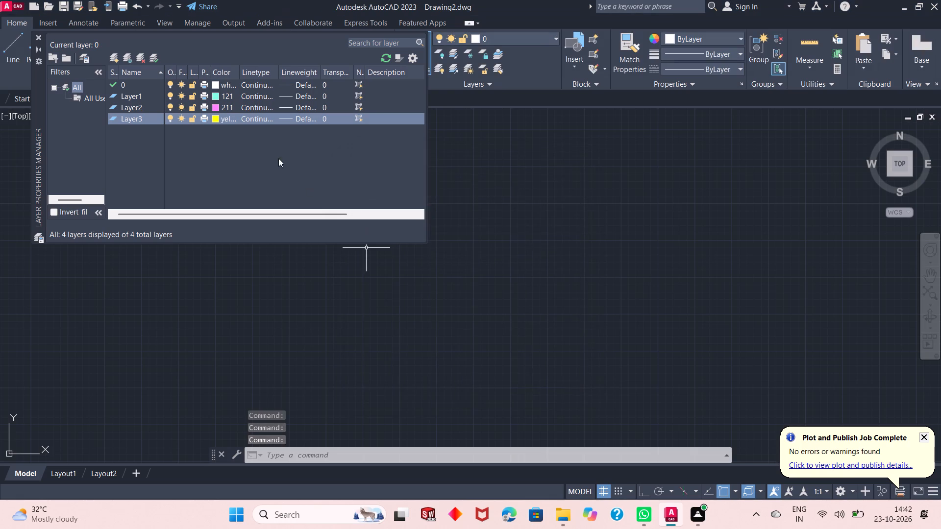
Change the colour of Layer2 to index colour 231, a pink shade.
left_click(217, 104)
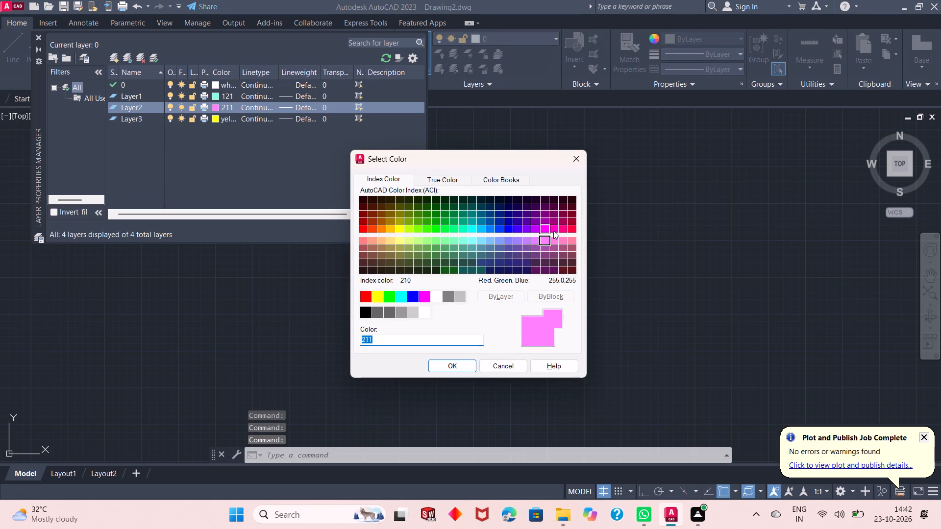
left_click(559, 239)
left_click(566, 241)
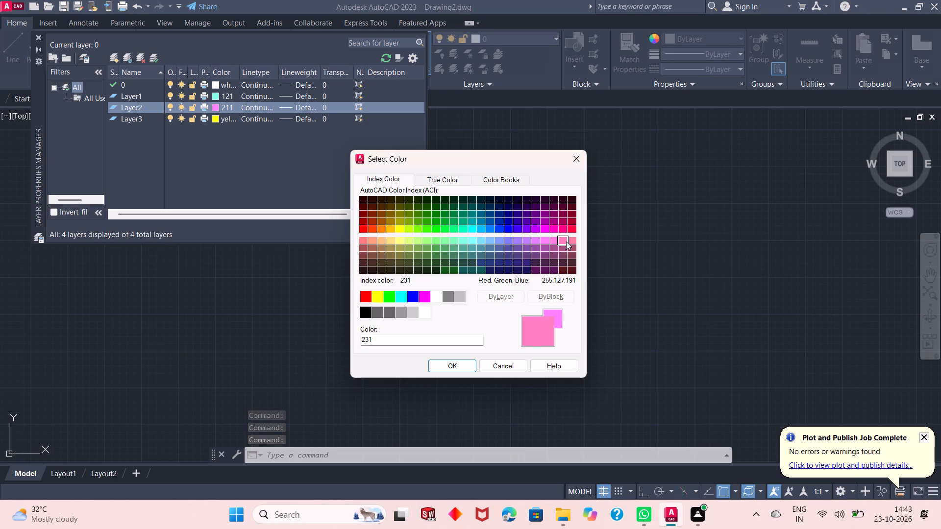
left_click(555, 238)
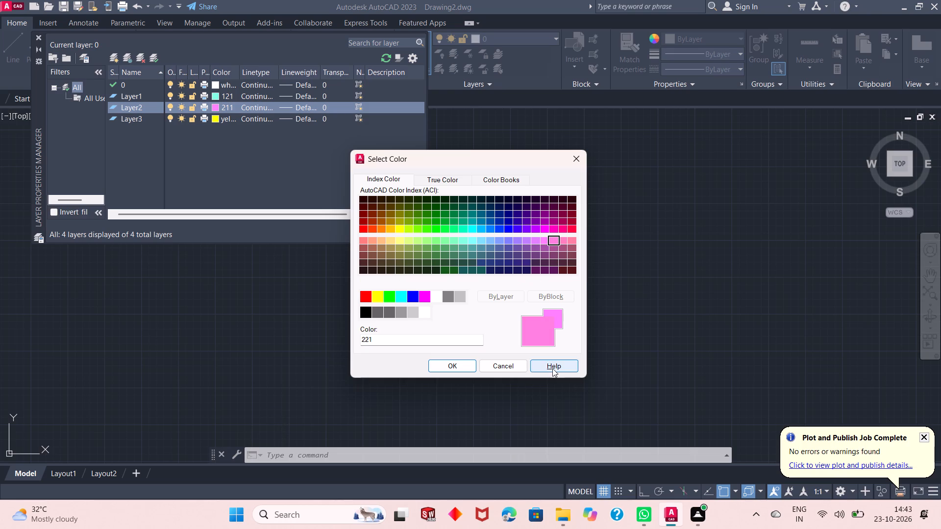
left_click(564, 240)
left_click(461, 361)
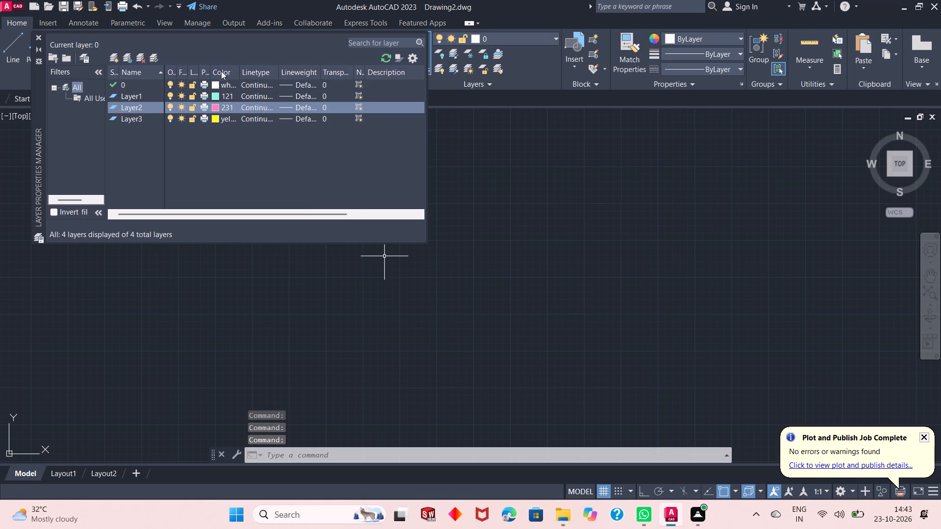
Make Layer2 the current layer and close the layer properties.
left_click(155, 58)
left_click(155, 58)
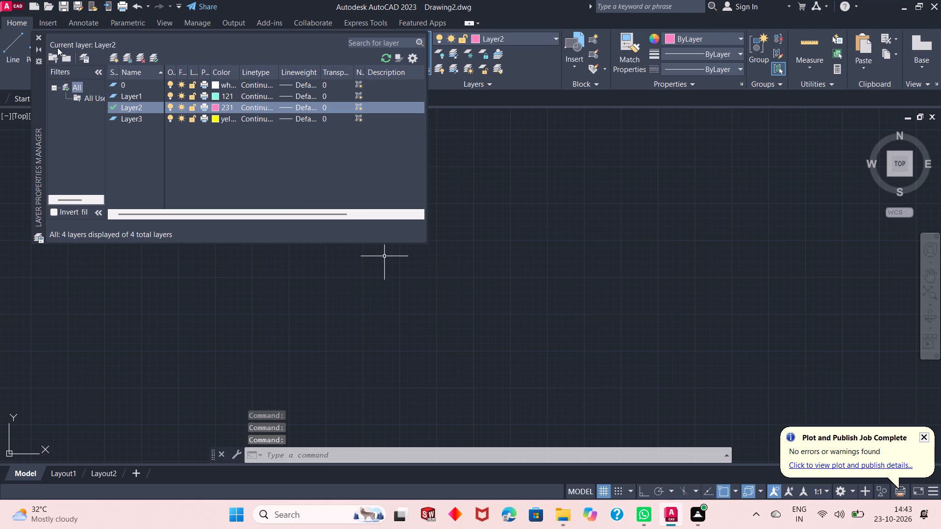
left_click(40, 36)
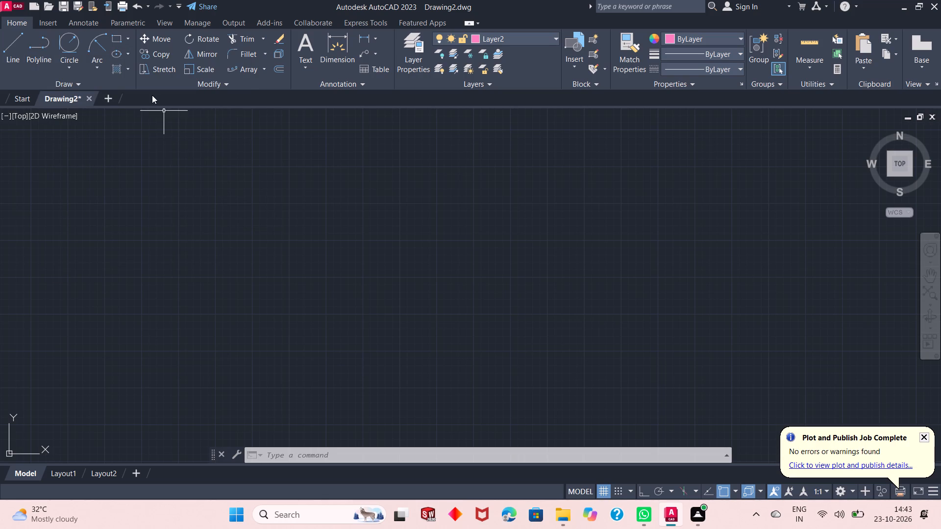
Draw a rectangle 30' wide and 50' high in the upper middle of the drawing area.
left_click(117, 36)
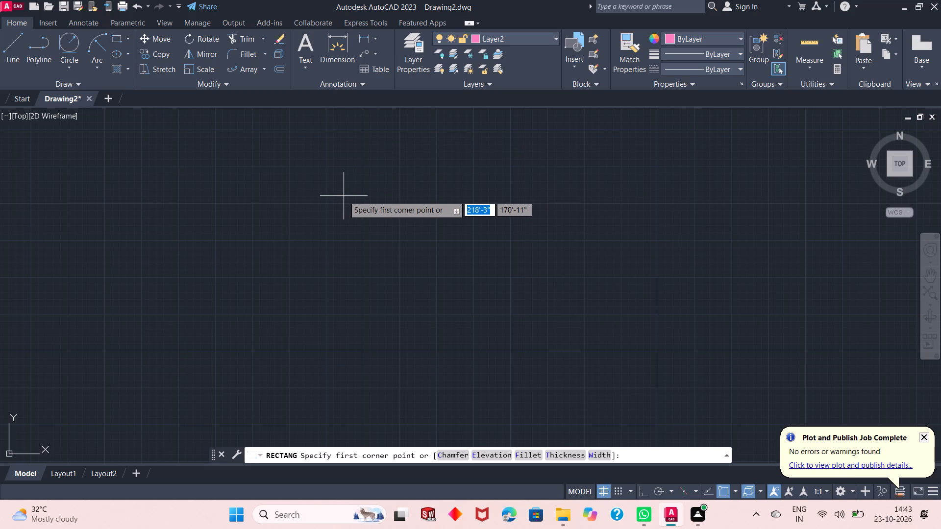
left_click(334, 168)
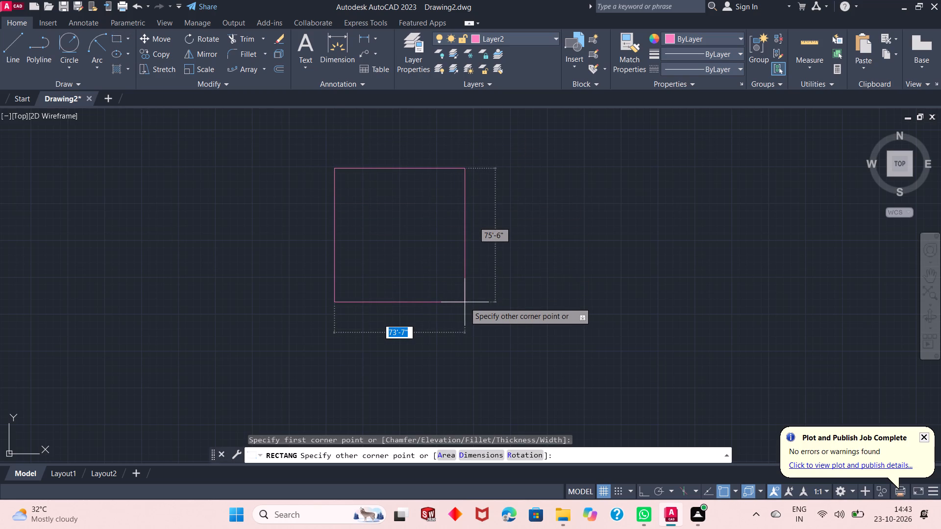
type("30")
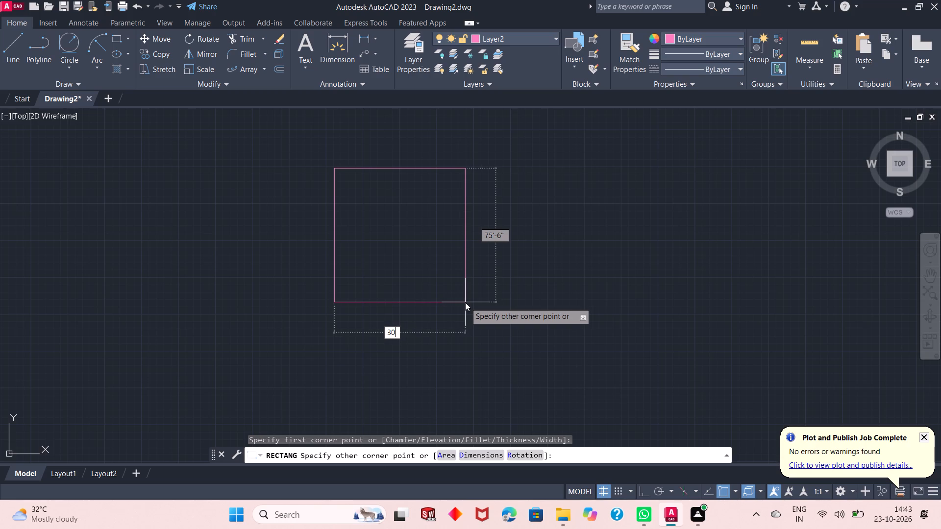
key("apostrophe")
key("Tab")
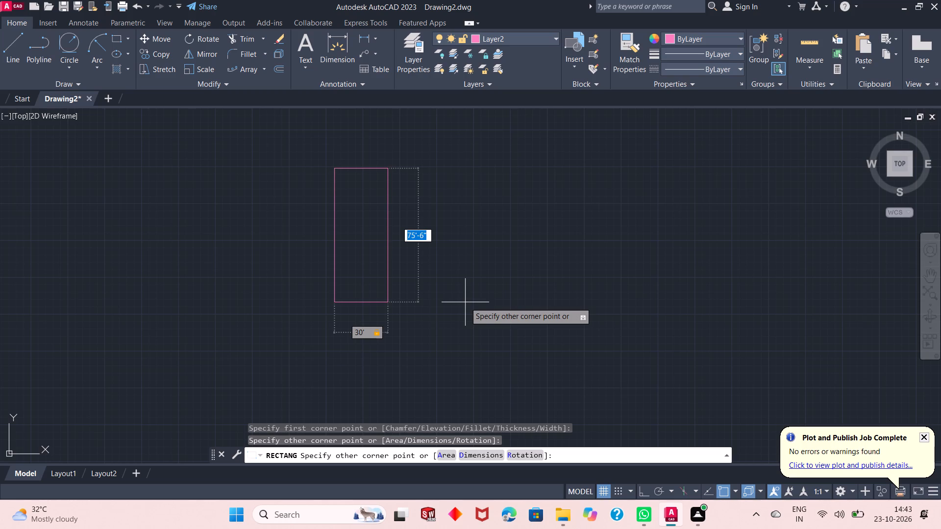
type("50")
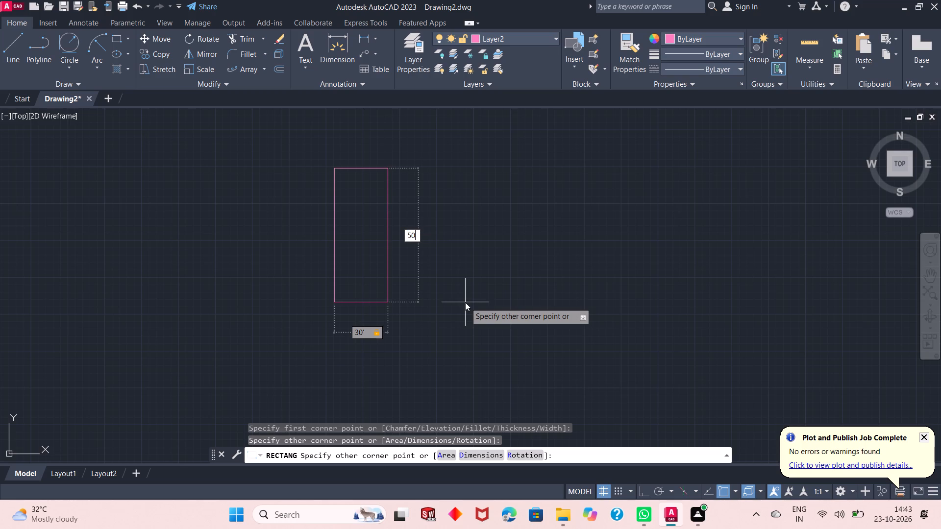
key("apostrophe")
key("Return")
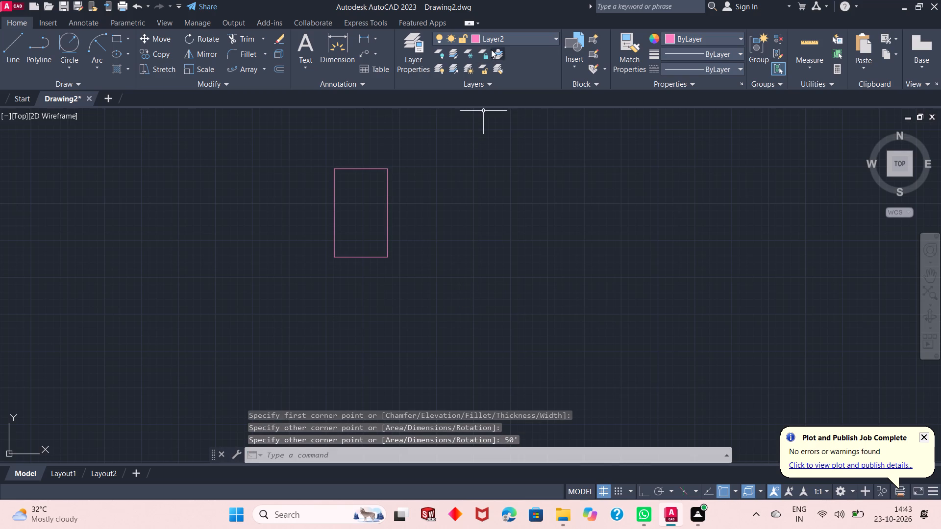
Move the rectangle from Layer2 to Layer1 and clear the selection.
scroll(346, 173, "up", 1)
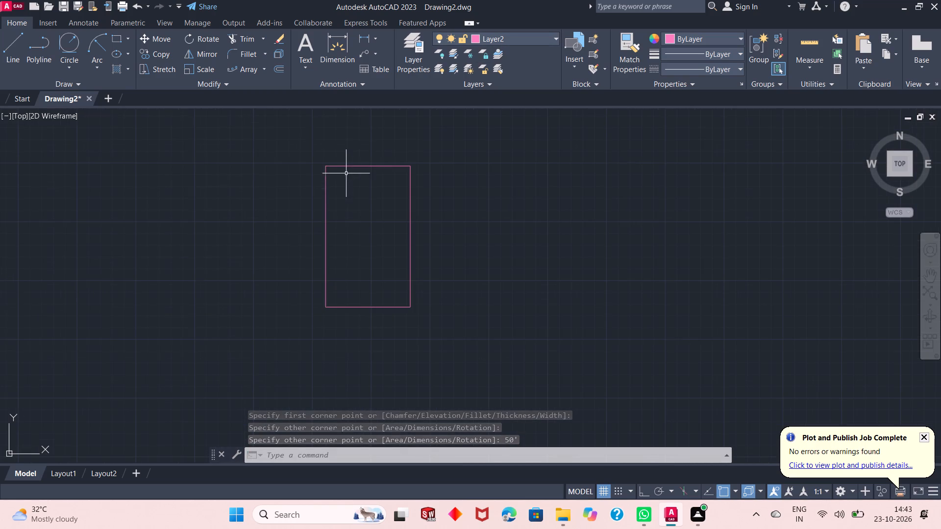
left_click(395, 166)
left_click(513, 39)
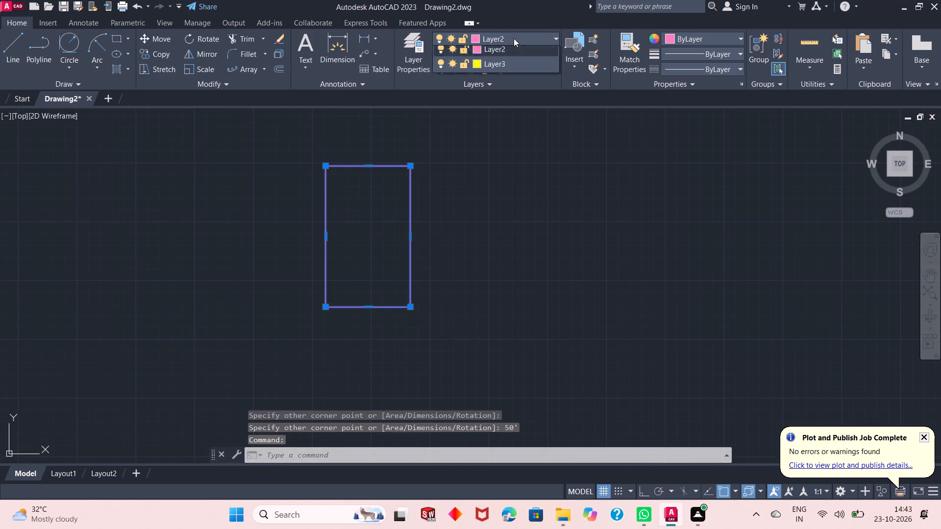
left_click(505, 65)
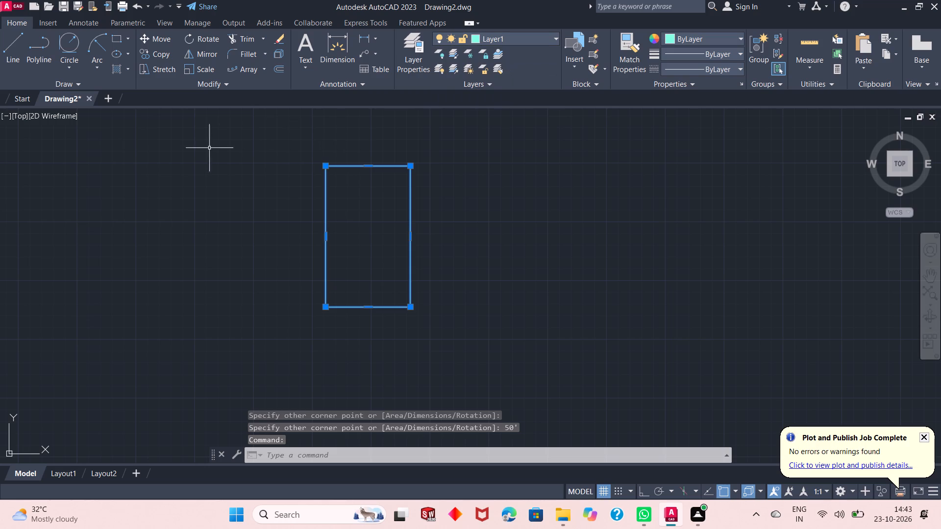
left_click(148, 164)
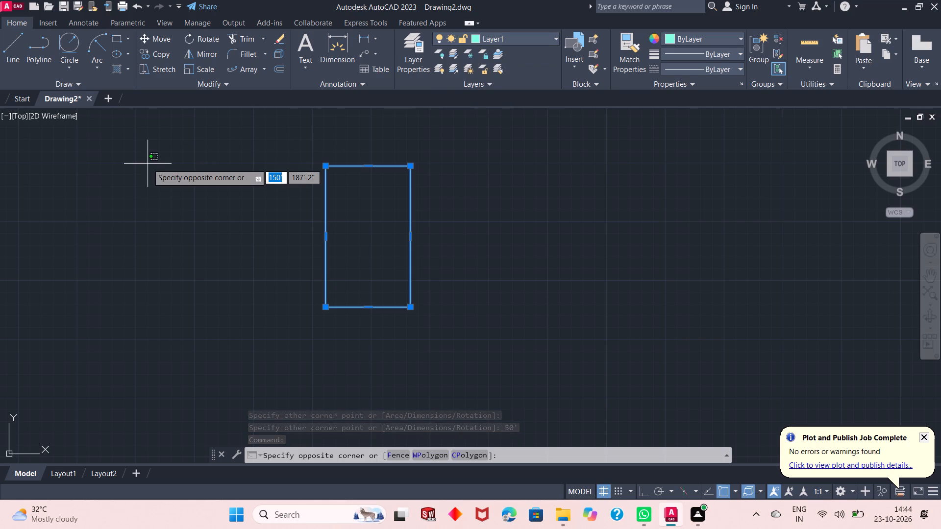
key("Escape")
key("Escape")
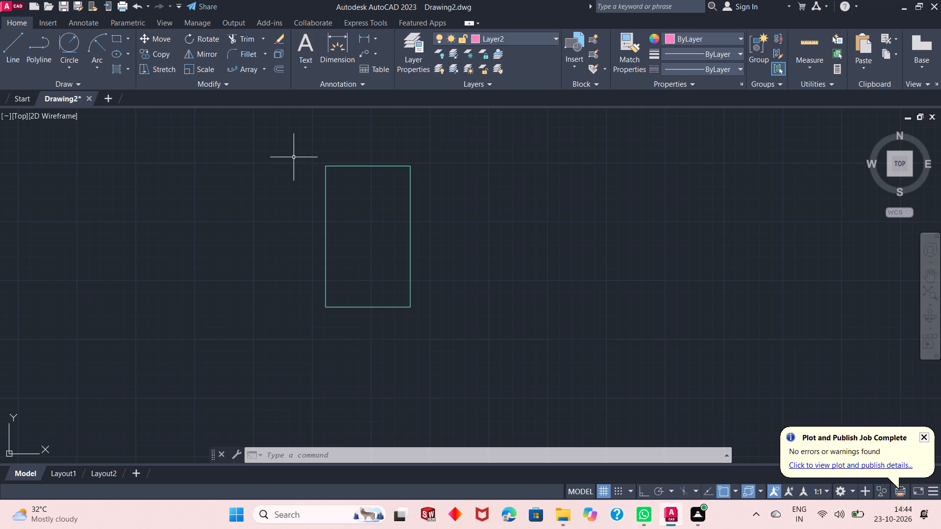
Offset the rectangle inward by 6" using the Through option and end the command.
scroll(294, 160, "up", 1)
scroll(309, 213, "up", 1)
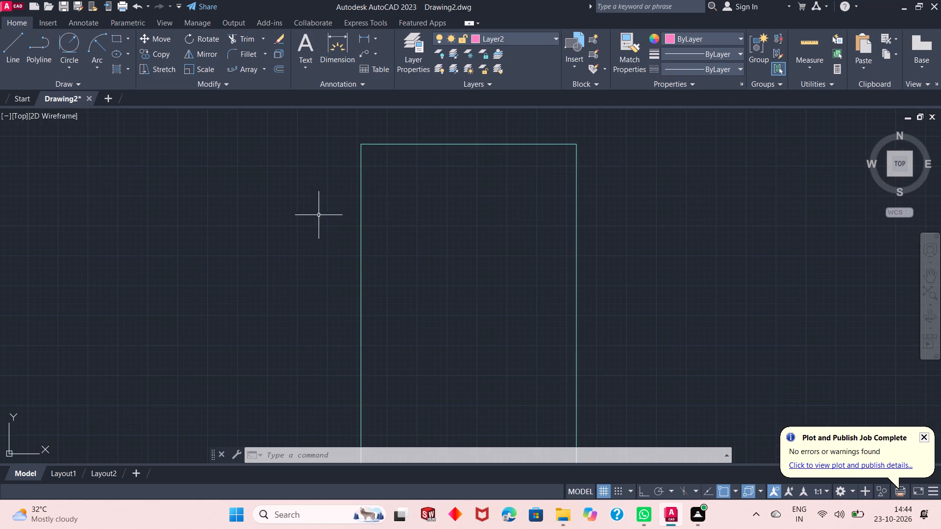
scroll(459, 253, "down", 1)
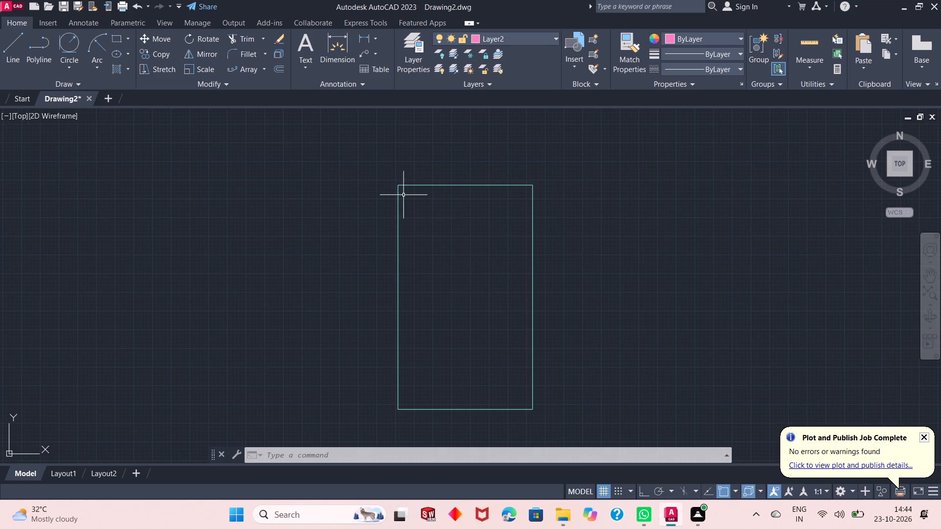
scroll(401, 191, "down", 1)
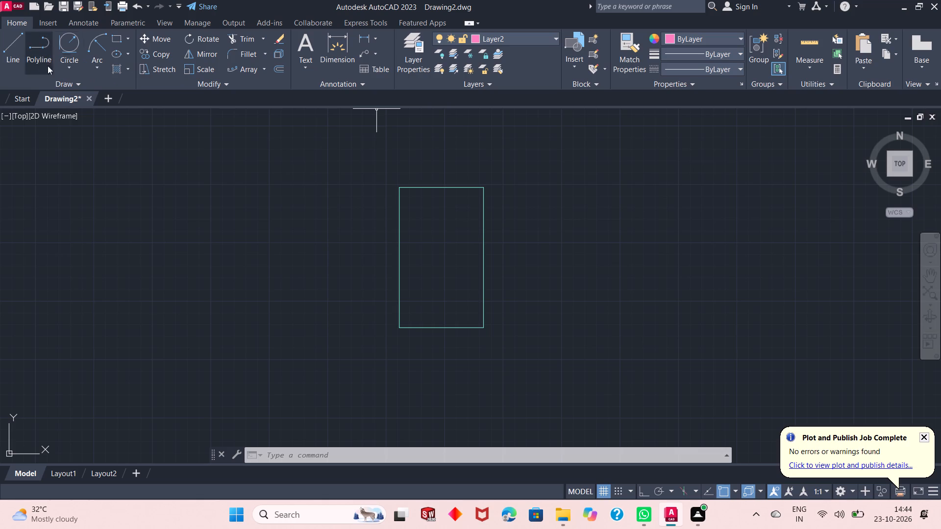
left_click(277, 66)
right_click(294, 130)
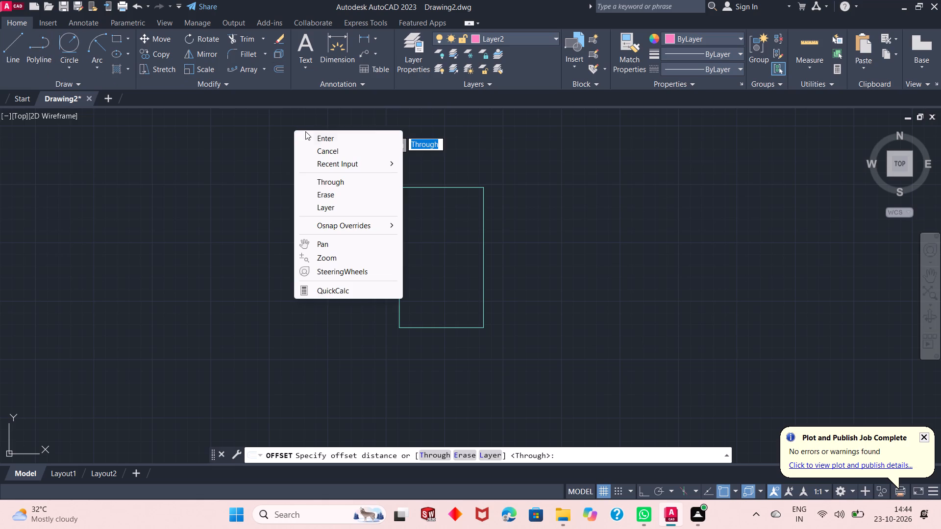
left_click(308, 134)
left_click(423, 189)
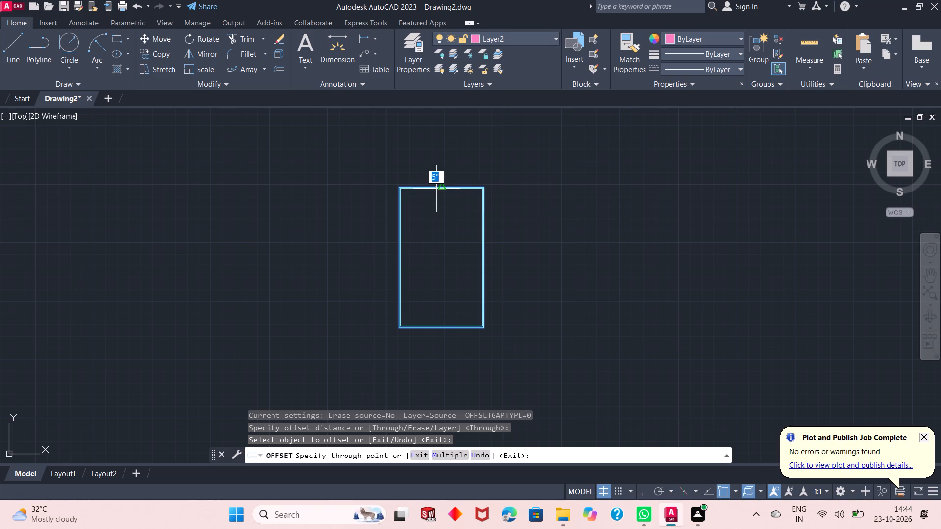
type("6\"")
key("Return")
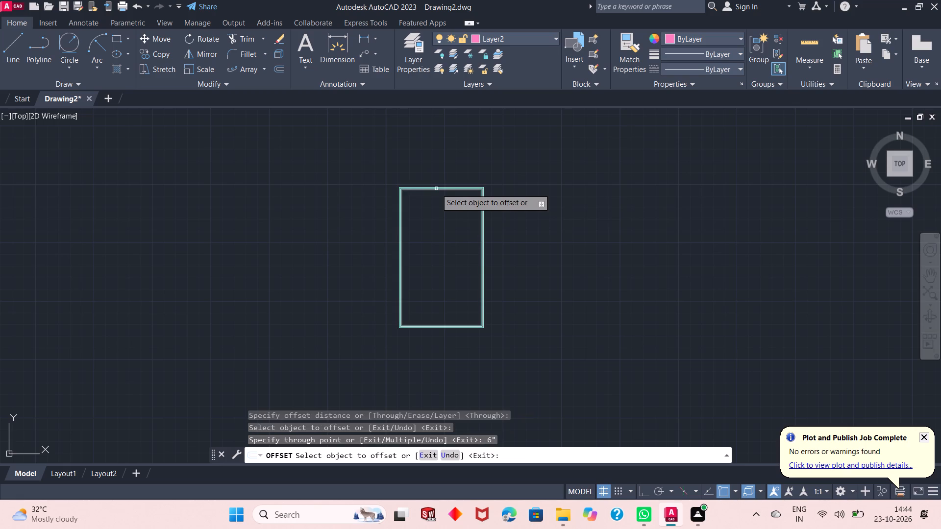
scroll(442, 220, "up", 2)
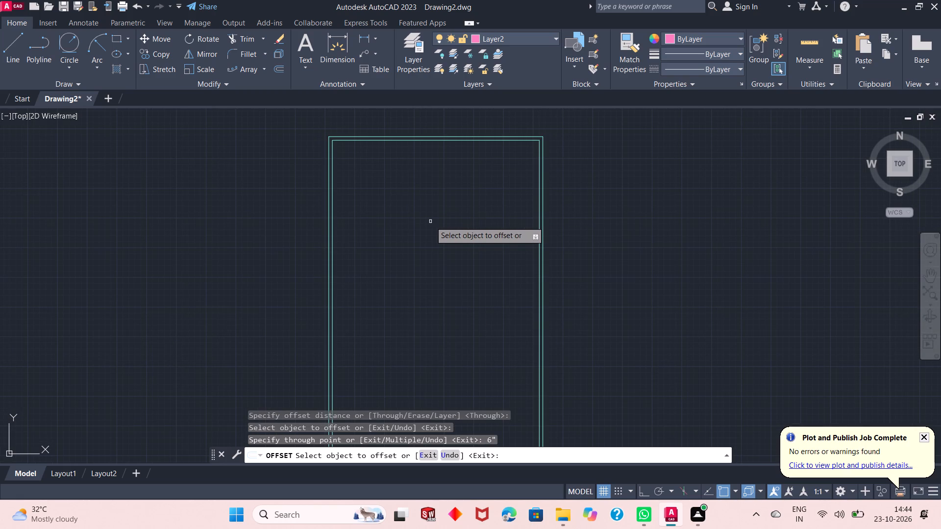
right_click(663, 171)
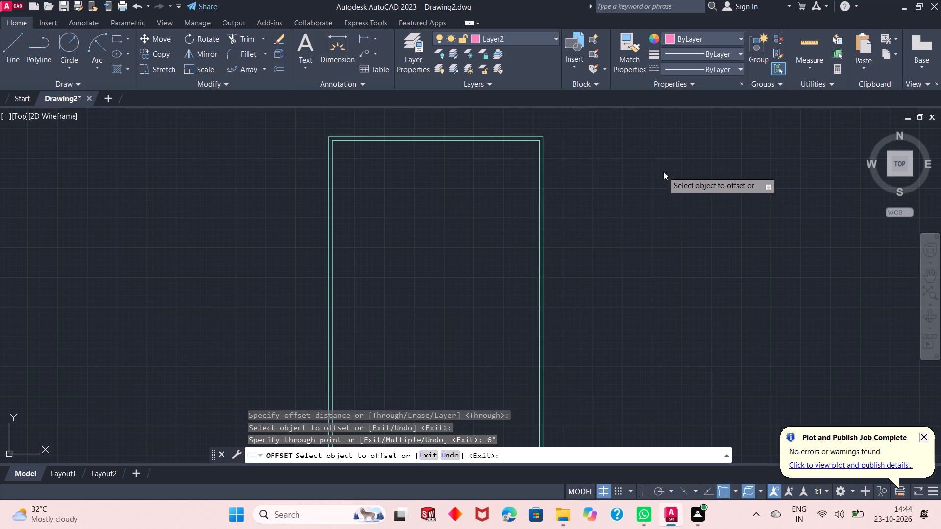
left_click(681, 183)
Quick-measure the width and height of the inner rectangle.
left_click(801, 37)
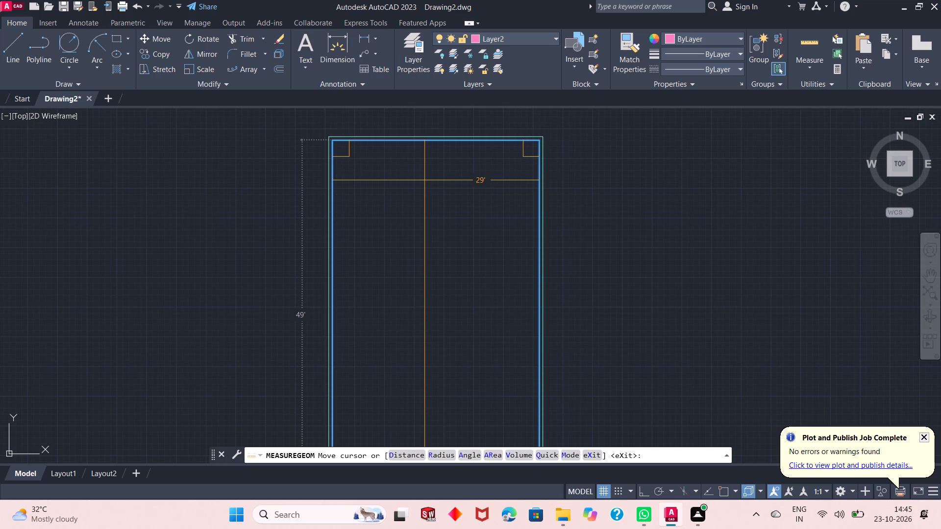
scroll(424, 180, "down", 2)
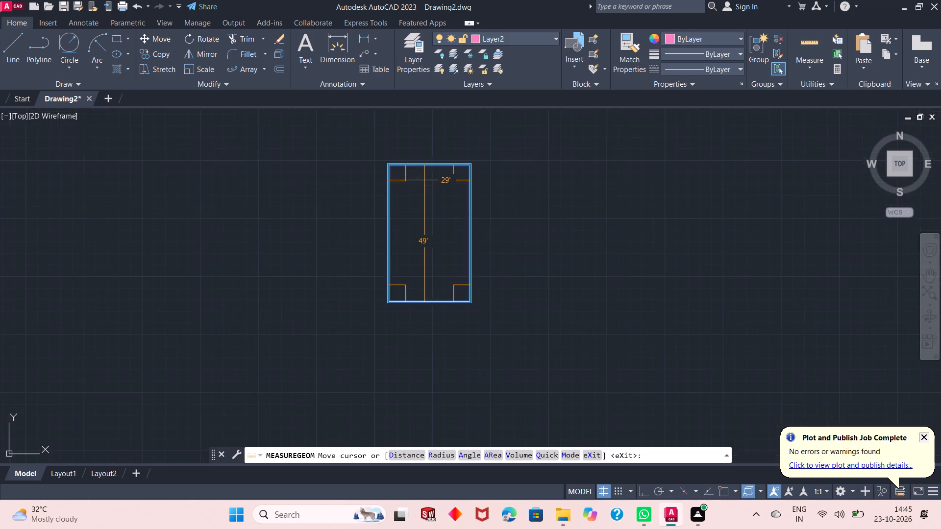
scroll(424, 180, "up", 2)
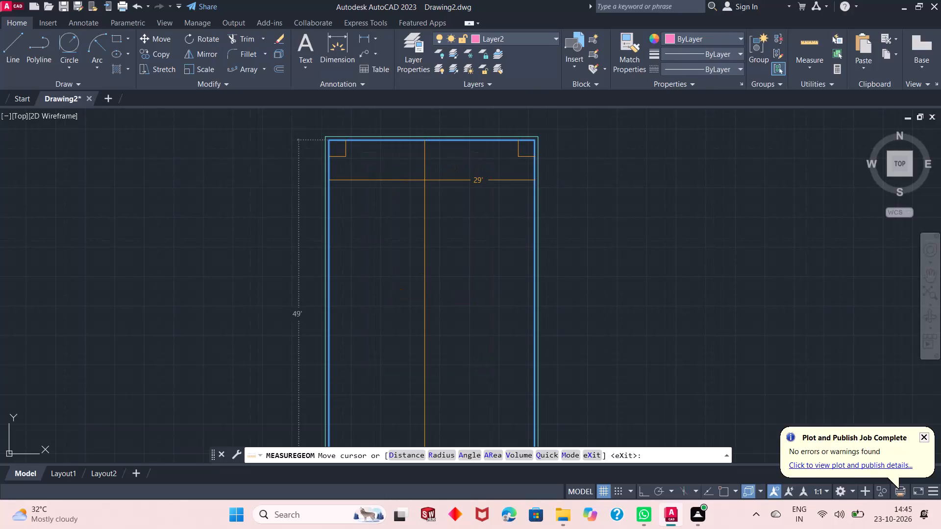
key("Escape")
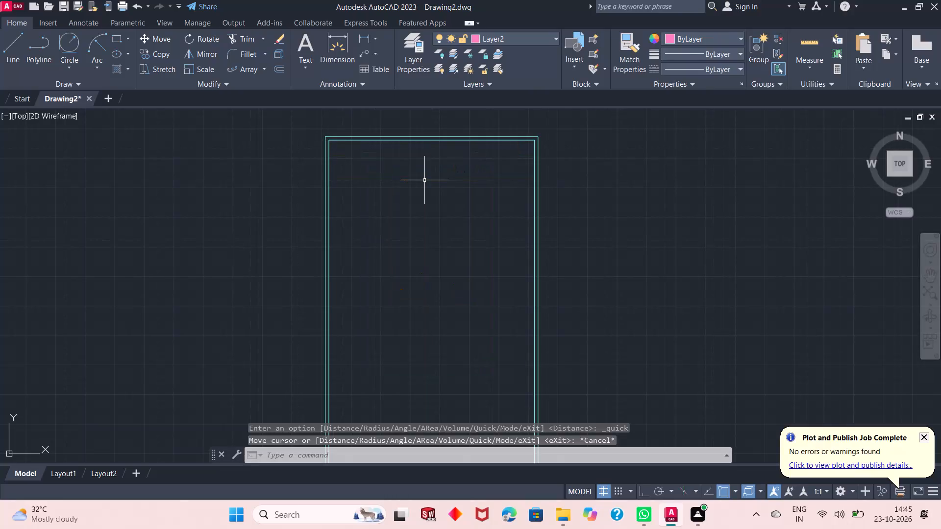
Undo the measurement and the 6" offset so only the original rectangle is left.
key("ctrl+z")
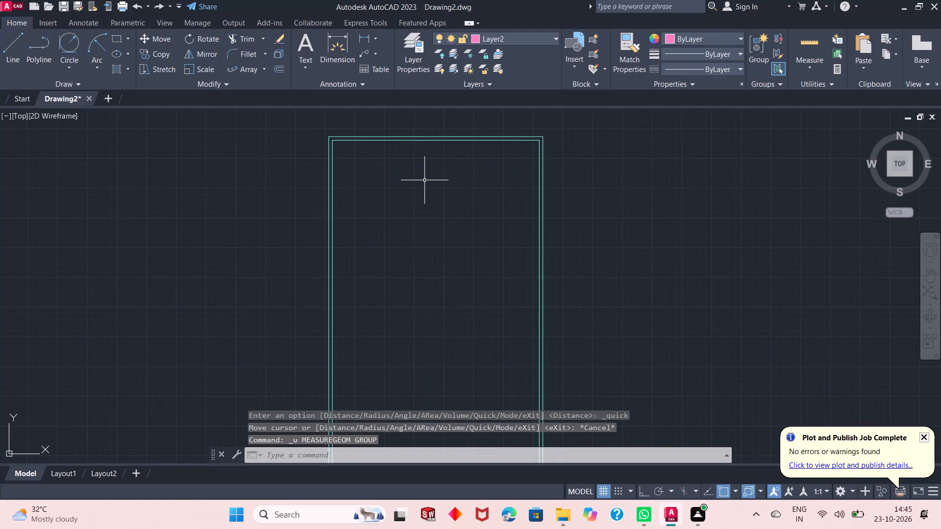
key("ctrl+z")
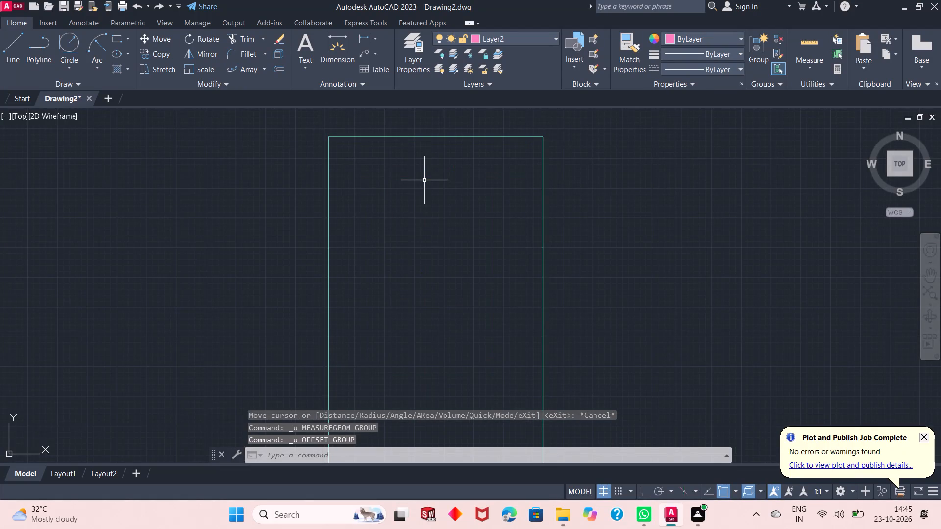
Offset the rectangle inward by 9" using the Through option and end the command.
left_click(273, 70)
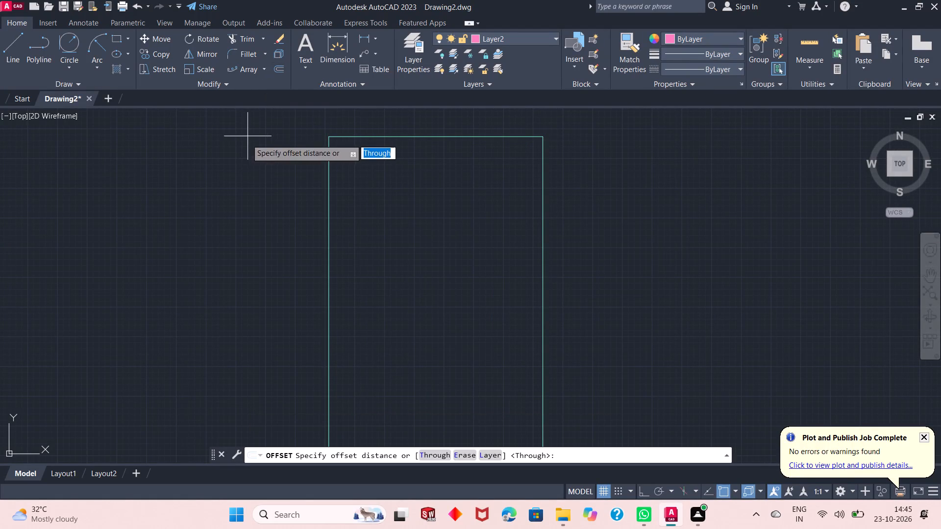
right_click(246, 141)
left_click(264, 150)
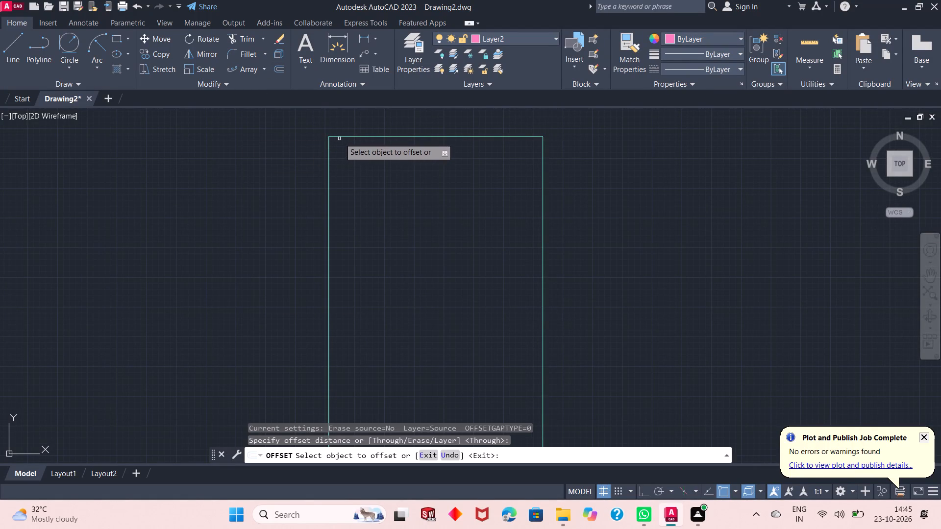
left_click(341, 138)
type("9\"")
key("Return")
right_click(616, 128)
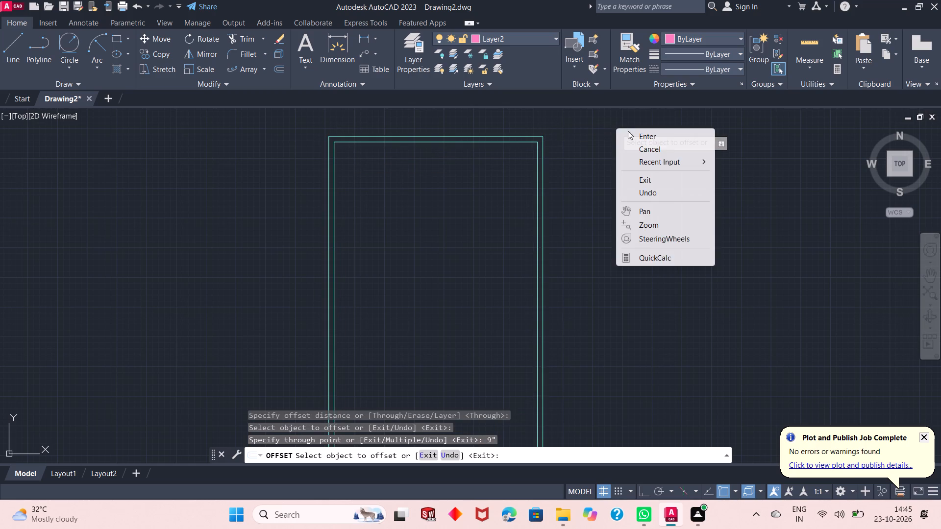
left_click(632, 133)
Quick-measure the width and height inside the new inner rectangle.
left_click(798, 46)
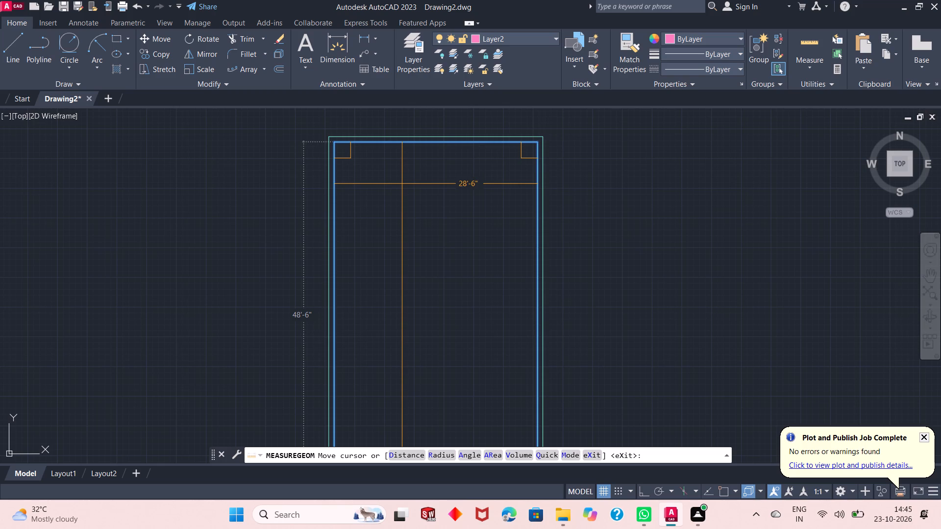
key("Escape")
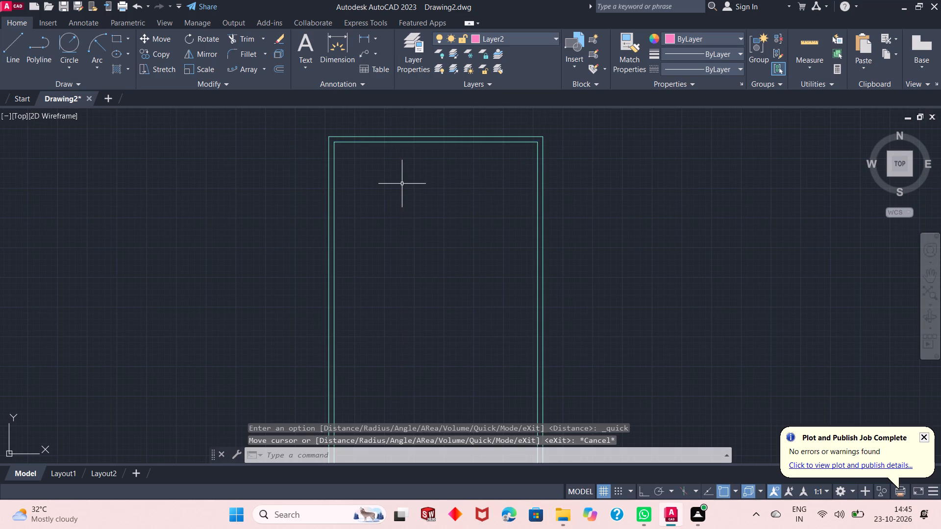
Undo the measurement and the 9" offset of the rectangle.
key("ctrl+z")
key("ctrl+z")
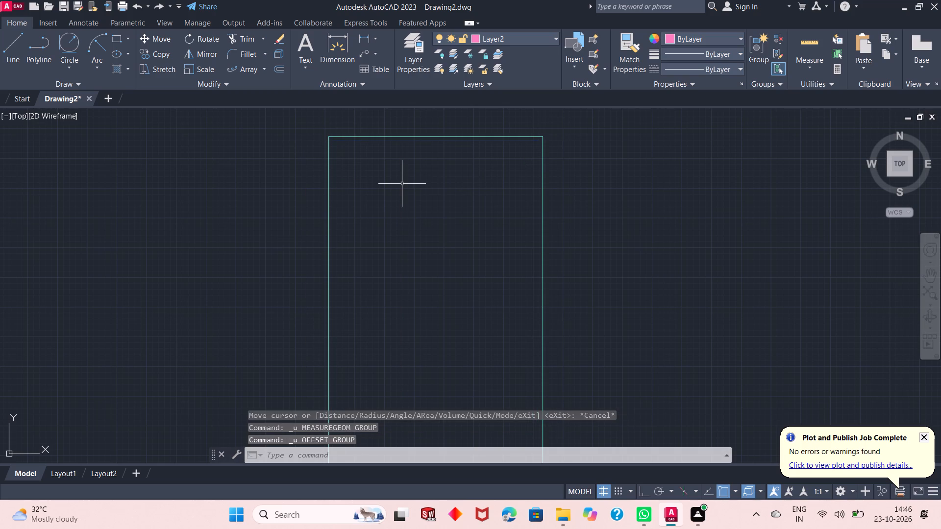
Offset the outer rectangle inward by 1' using the Through option and end the command.
right_click(200, 128)
left_click(218, 145)
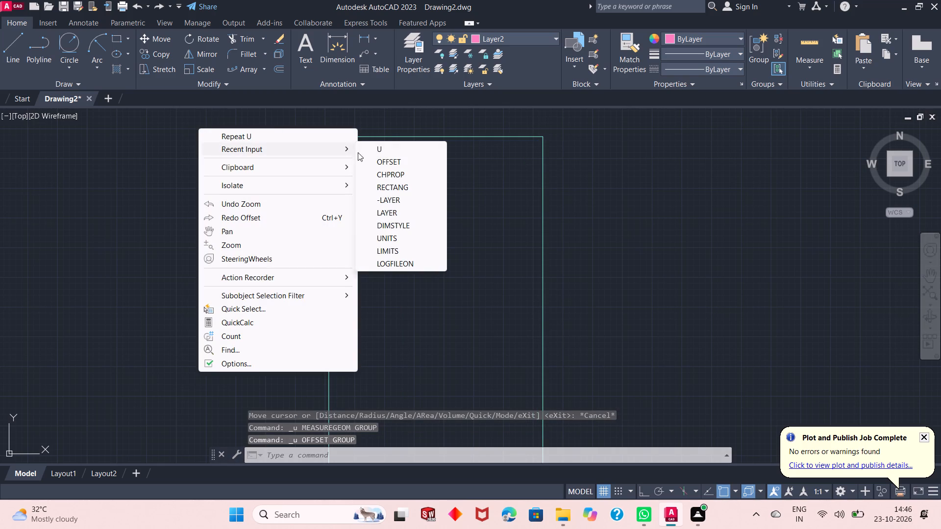
left_click(391, 160)
right_click(391, 160)
left_click(404, 168)
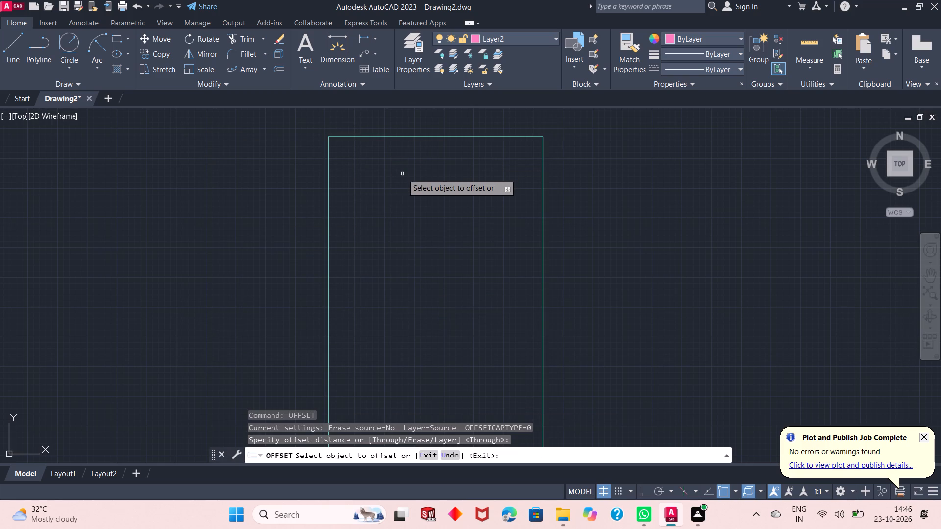
left_click(351, 137)
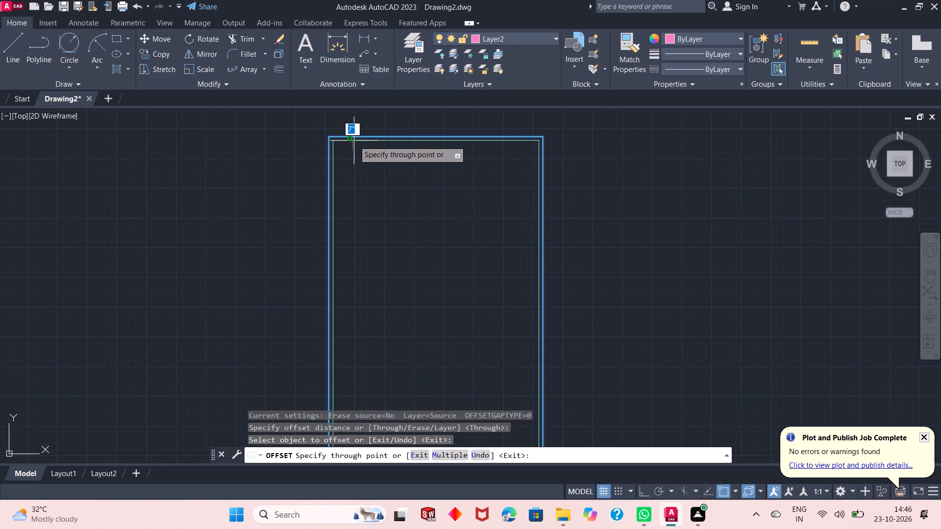
type("1'")
key("Return")
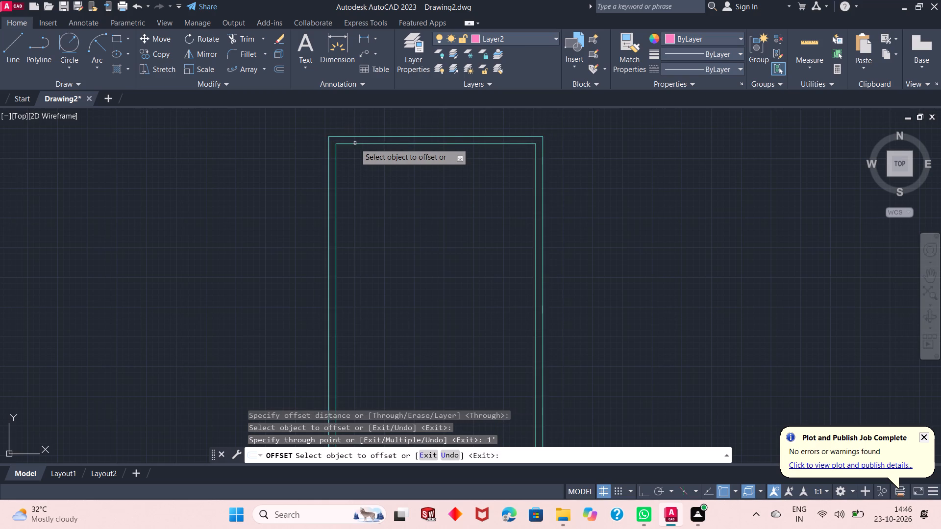
right_click(285, 141)
left_click(289, 150)
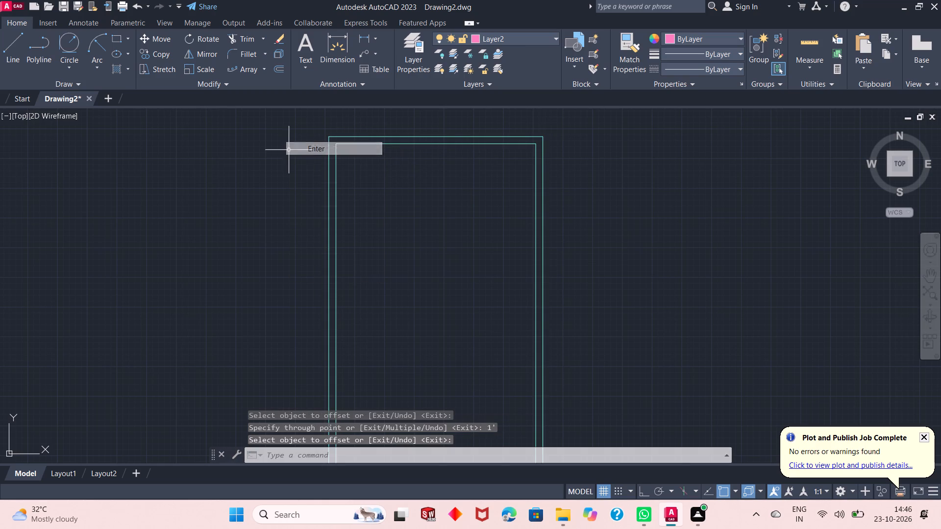
Quick-measure the width and height inside the inner rectangle.
left_click(800, 40)
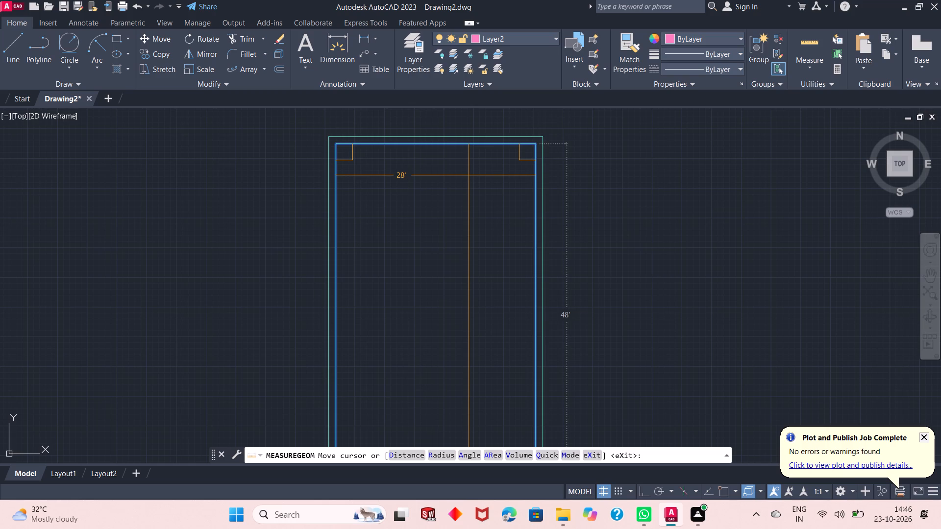
key("Escape")
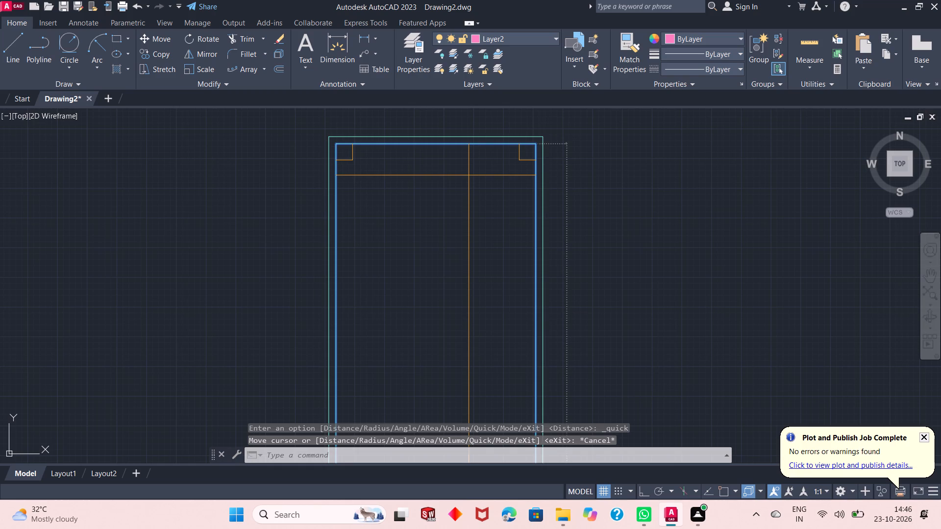
Explode the inner rectangle into separate lines.
right_click(221, 163)
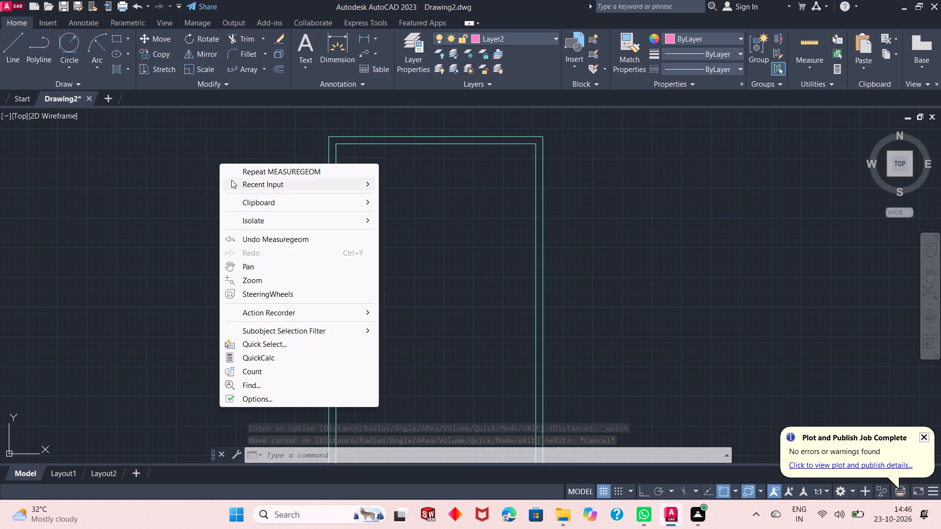
left_click(233, 181)
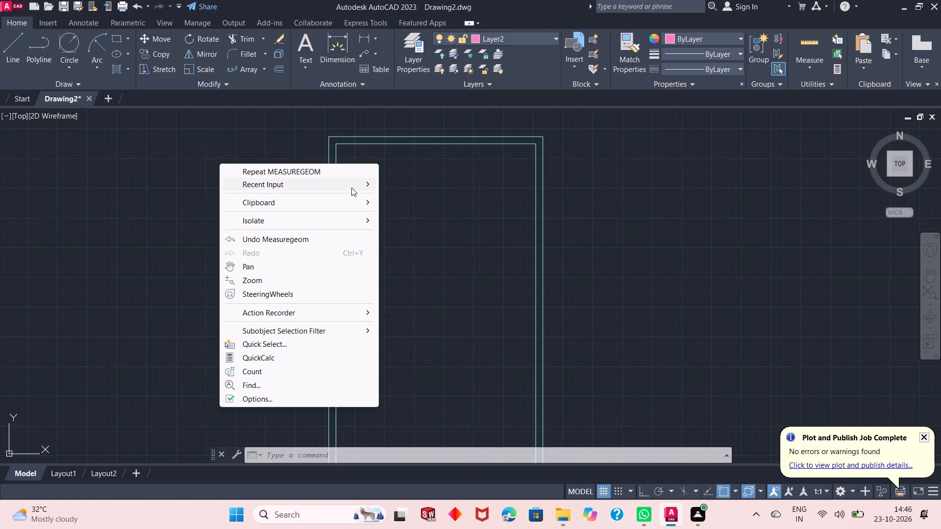
left_click(397, 143)
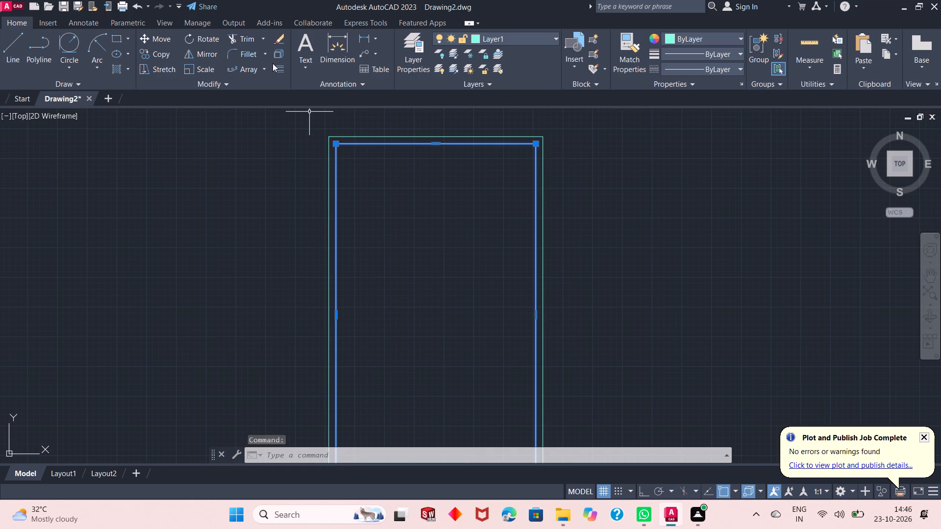
left_click(278, 58)
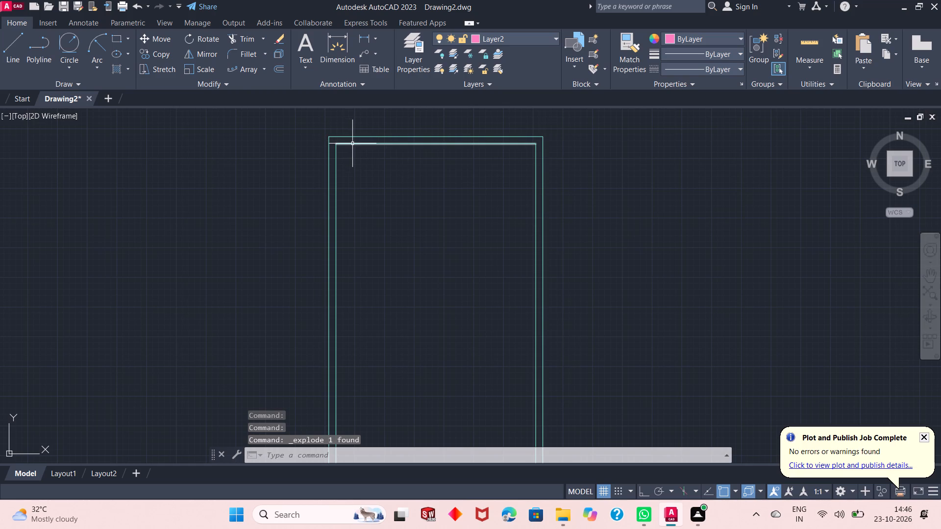
Create a full-height partition by offsetting the inner left line 7' inward and that new line a further 6" to the right.
left_click(274, 70)
right_click(235, 141)
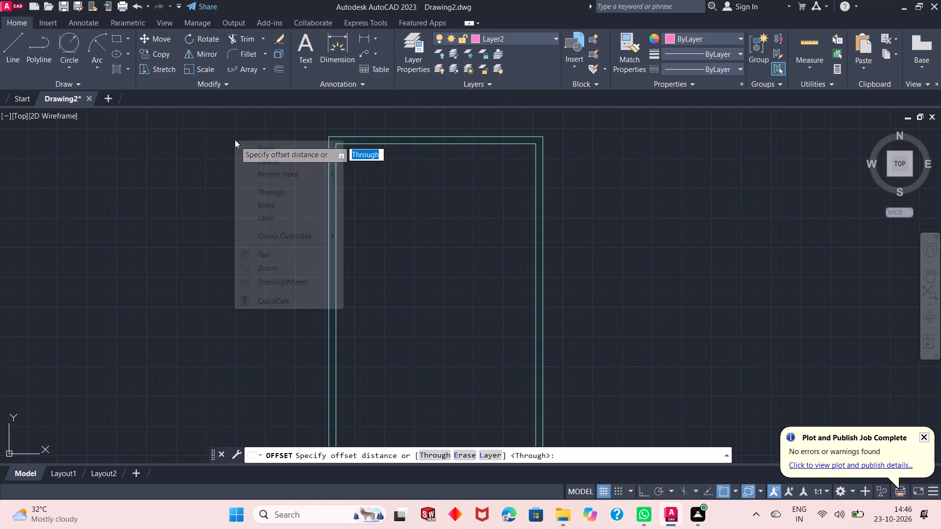
left_click(244, 147)
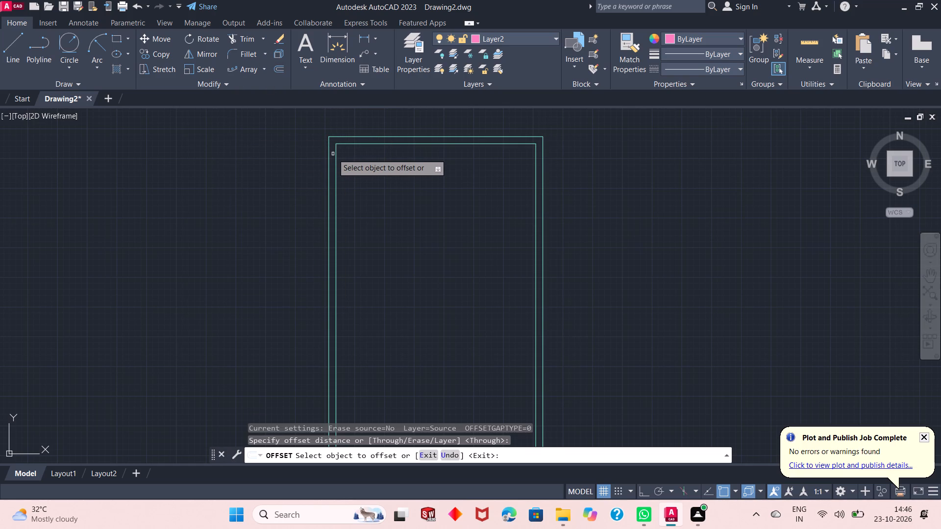
left_click(336, 157)
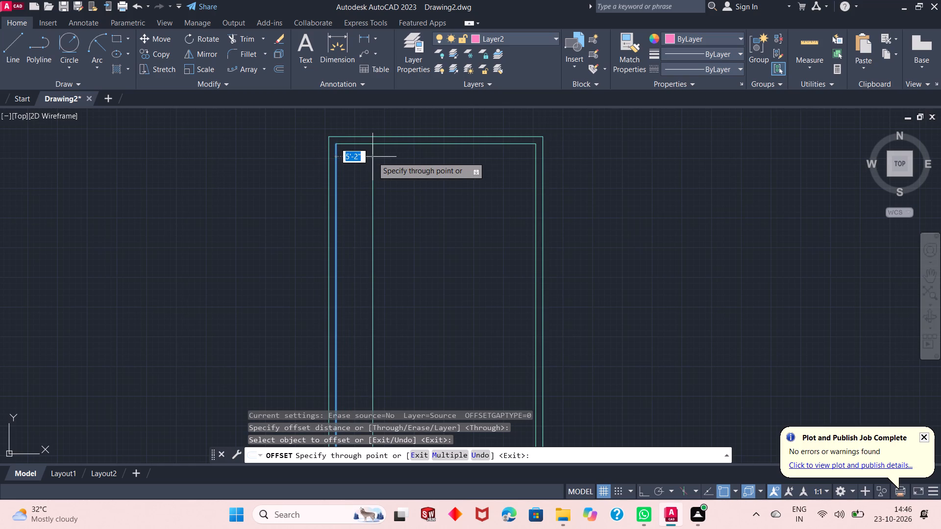
type("7'")
key("Return")
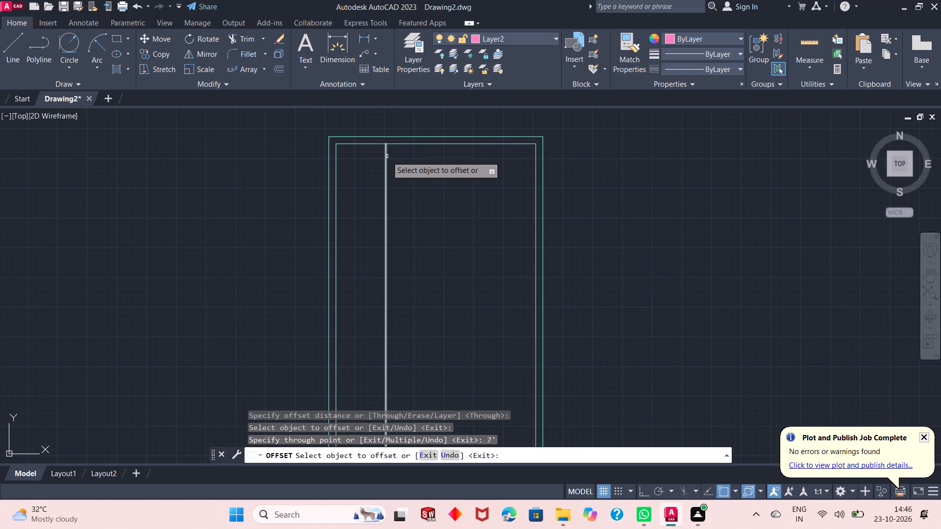
left_click(387, 156)
type("6\"")
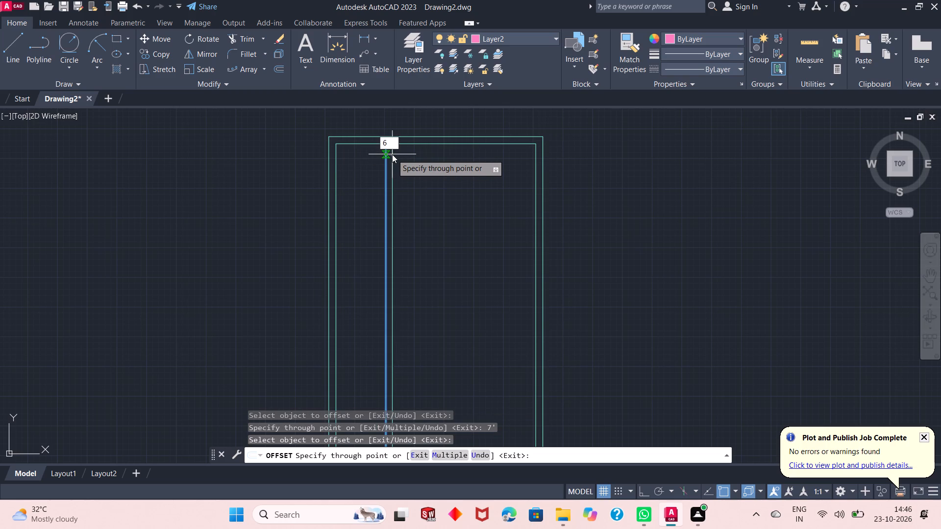
key("Return")
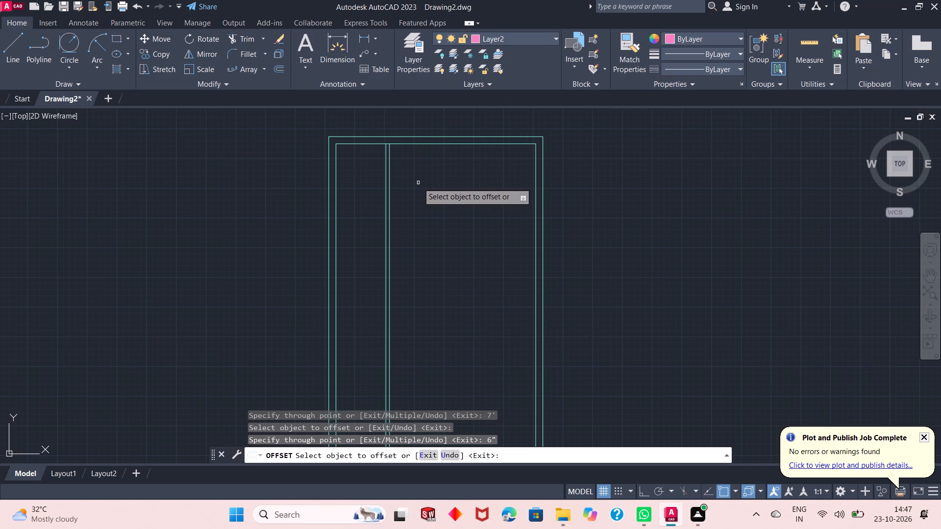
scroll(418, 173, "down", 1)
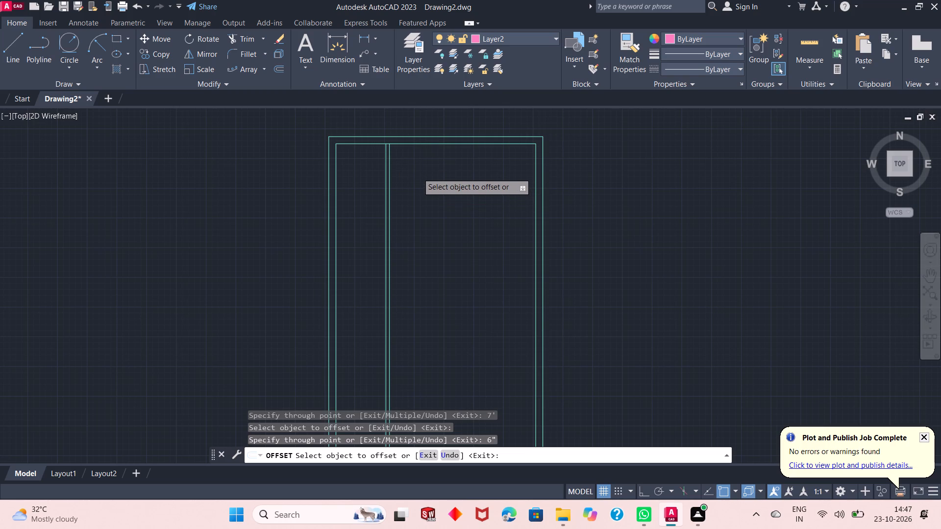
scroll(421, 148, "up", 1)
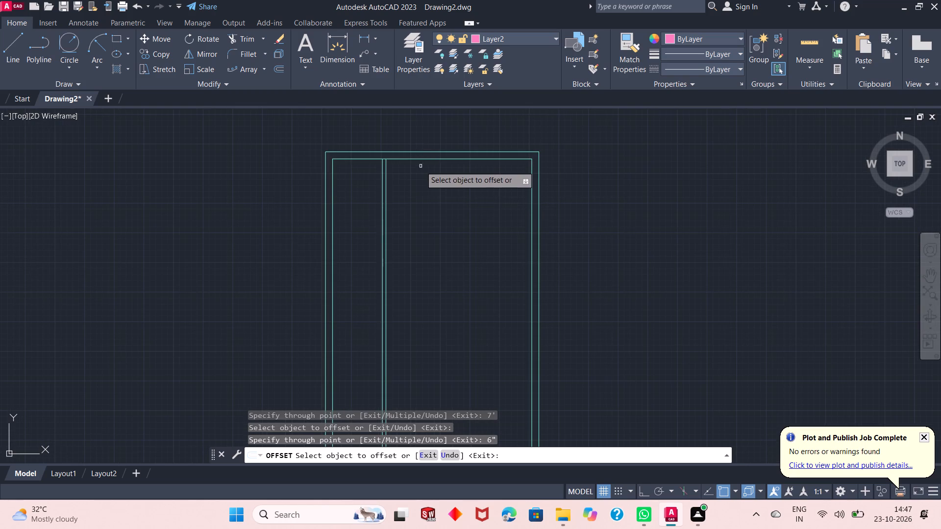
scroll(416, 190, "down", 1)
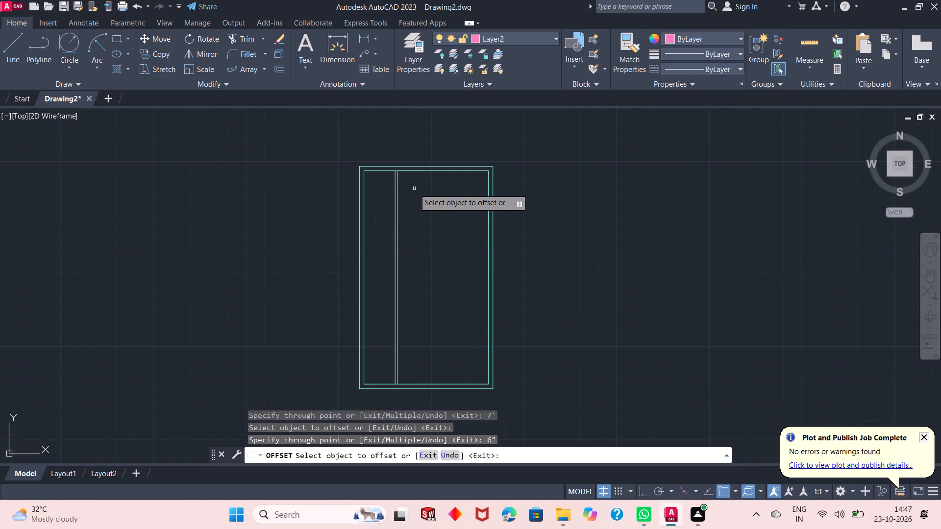
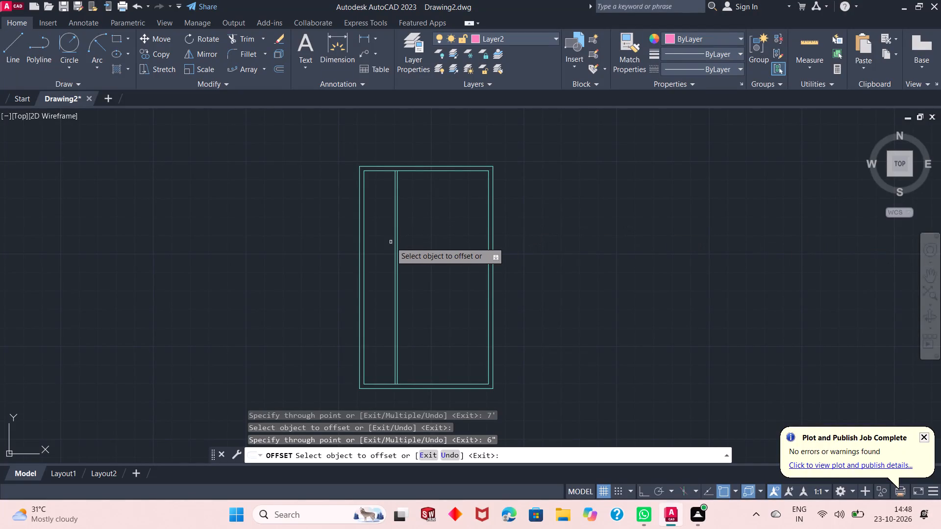
End the offset command and extend the inner top wall line to the outer right wall line.
scroll(390, 242, "up", 1)
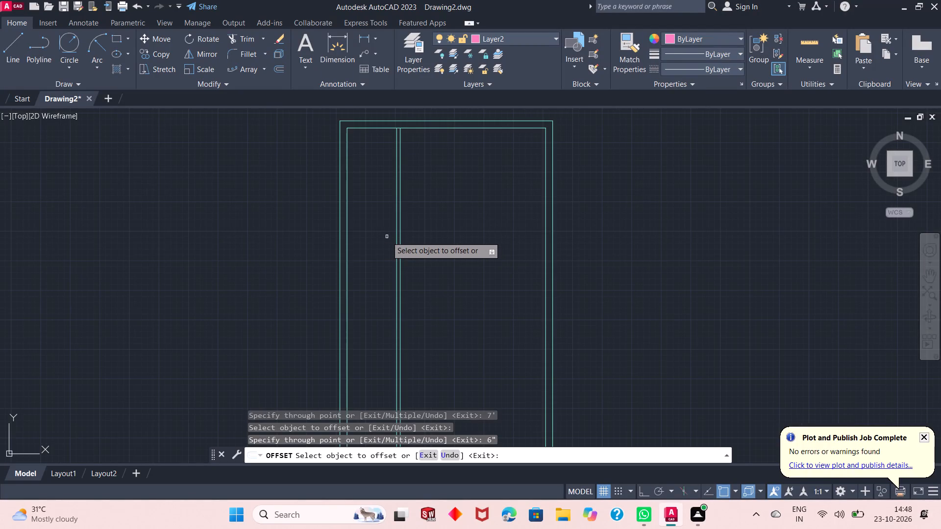
scroll(441, 157, "up", 1)
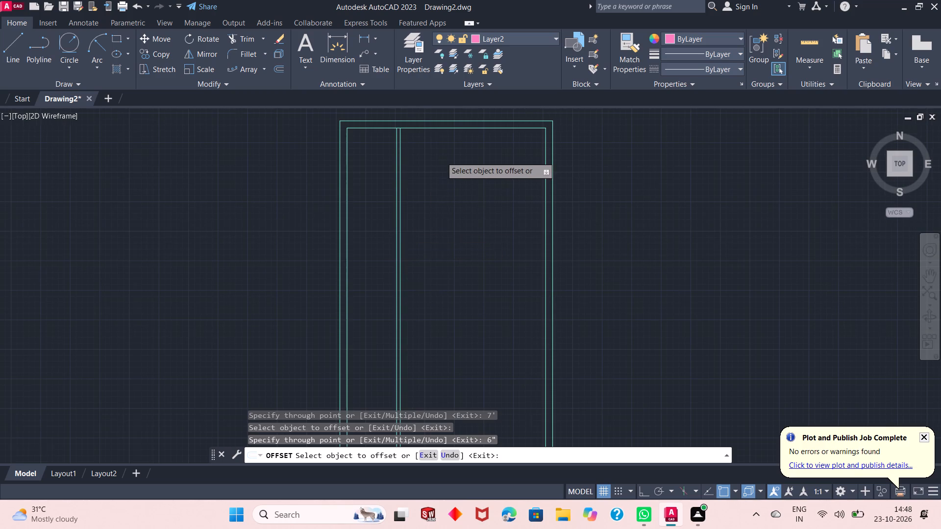
scroll(439, 157, "down", 3)
scroll(452, 144, "up", 2)
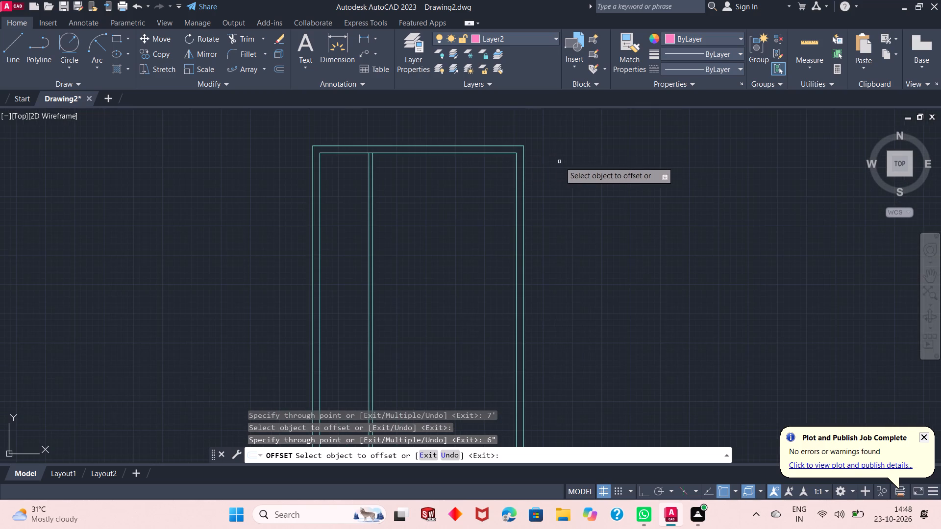
right_click(563, 162)
left_click(569, 169)
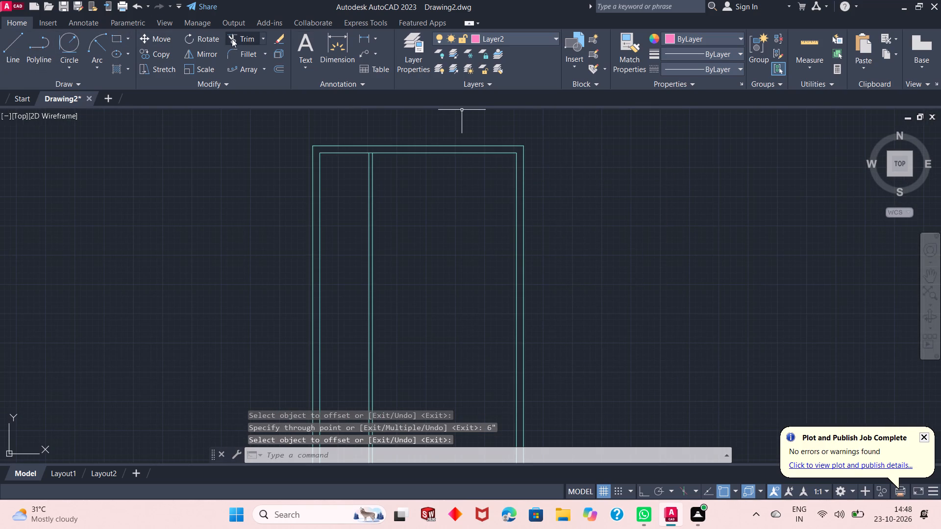
left_click(261, 38)
left_click(262, 73)
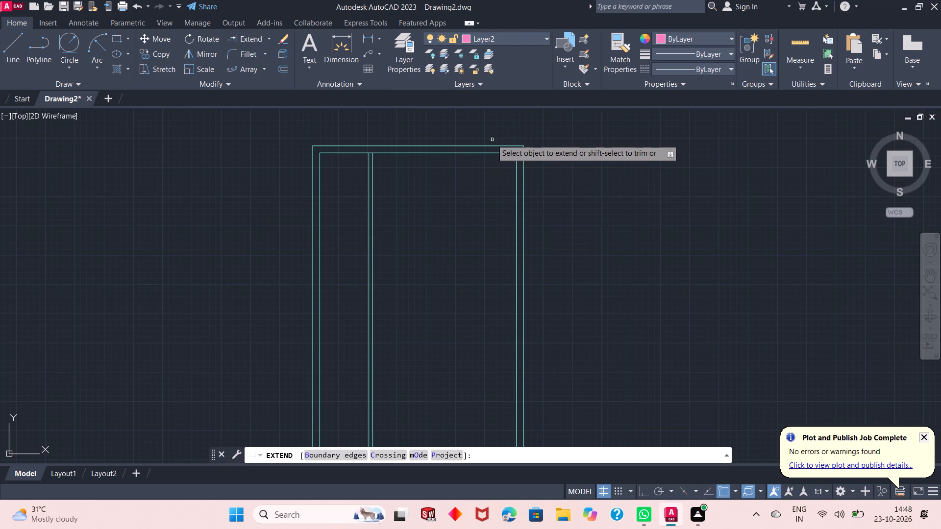
left_click(514, 151)
right_click(593, 142)
left_click(602, 151)
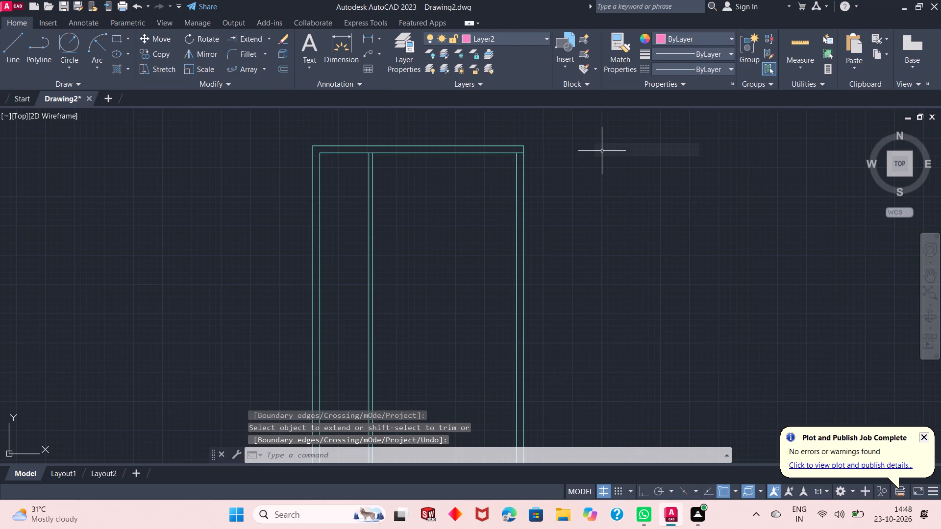
Extend the partition's right line up to the outer top wall line.
right_click(354, 126)
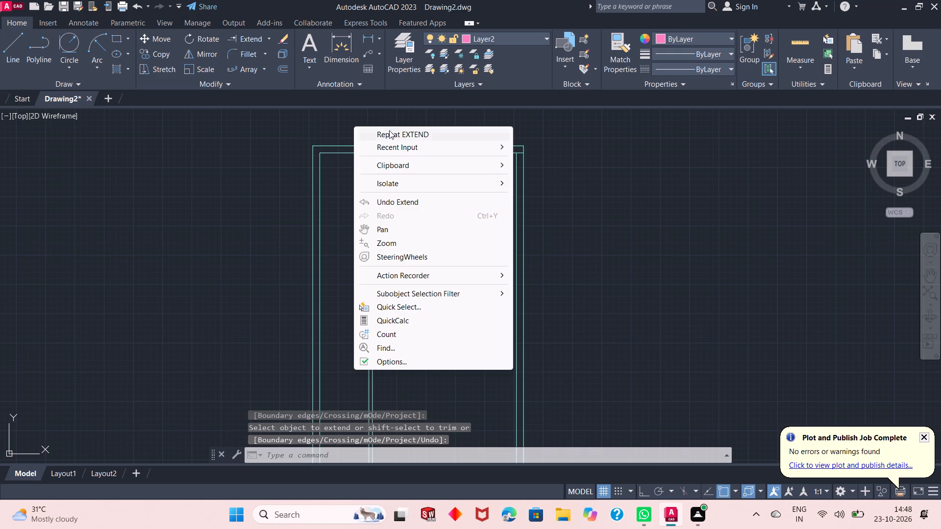
left_click(389, 134)
scroll(383, 153, "up", 2)
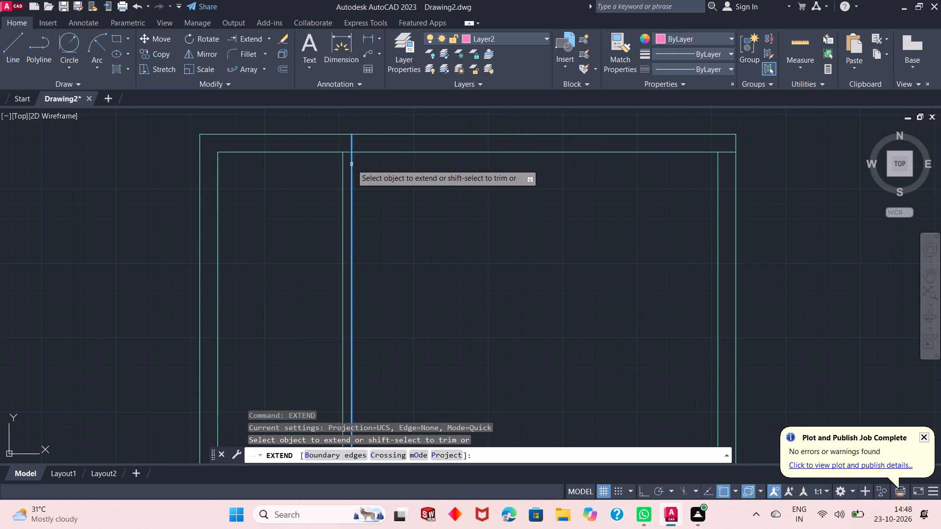
left_click(351, 164)
right_click(423, 166)
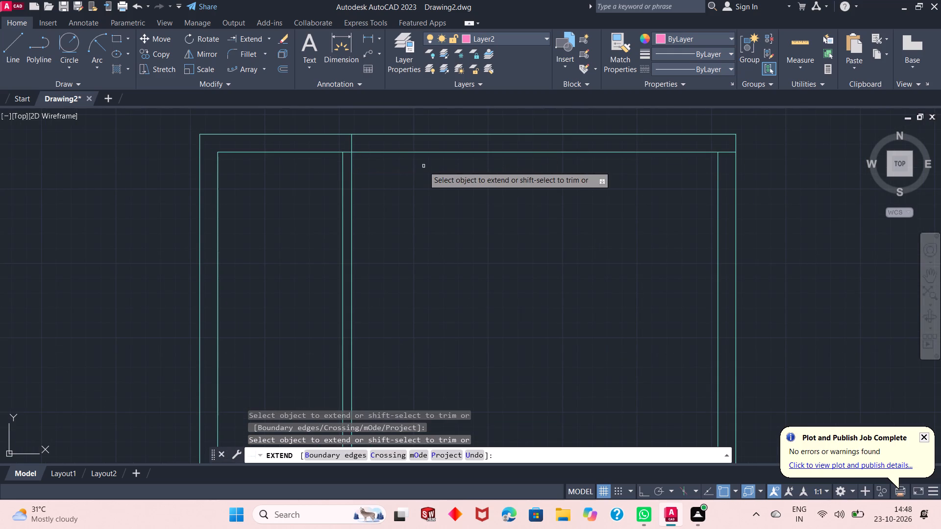
left_click(442, 171)
Offset the inner top wall line 6" upward and the inner right wall line 6" outward with the Through option.
left_click(283, 71)
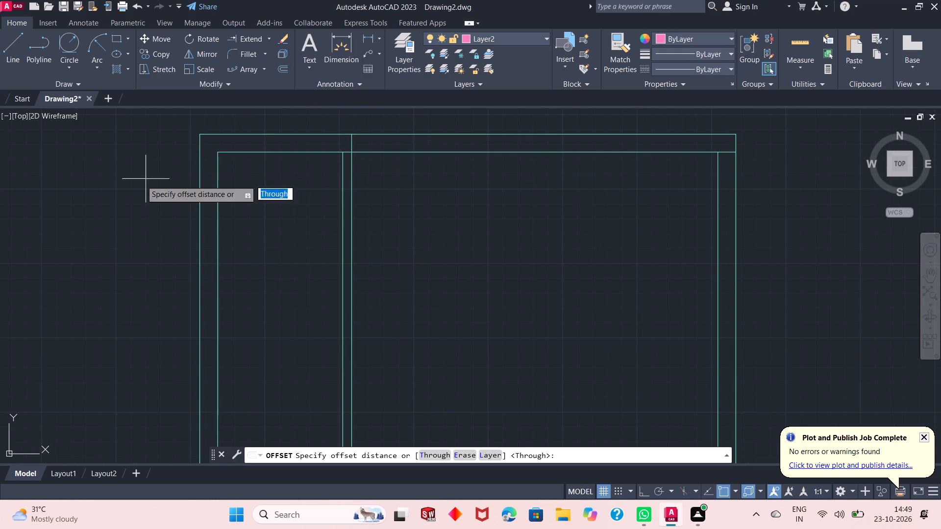
right_click(115, 194)
left_click(121, 199)
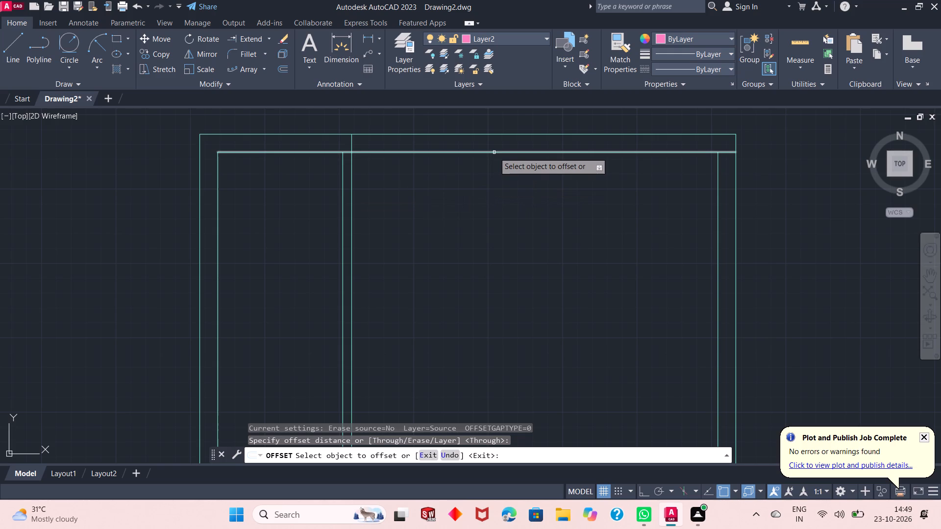
left_click(494, 152)
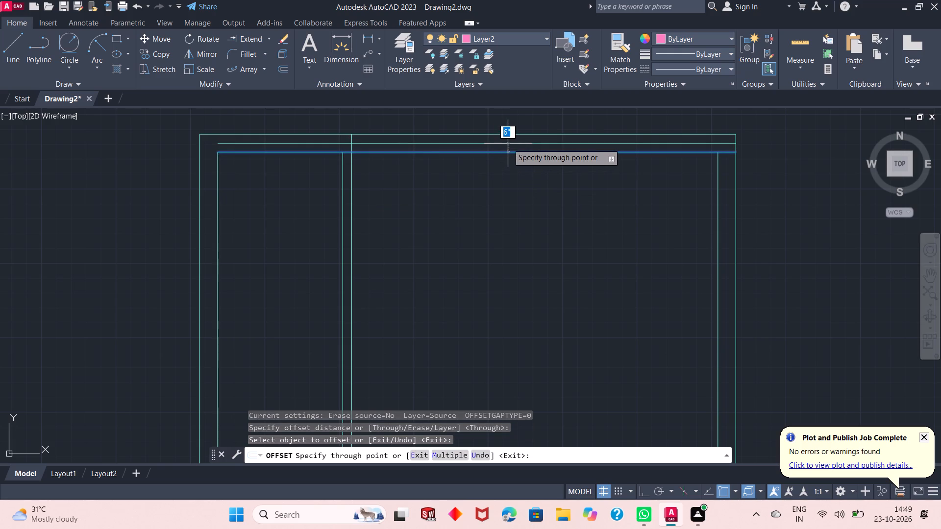
key("6")
key("shift+quotedbl")
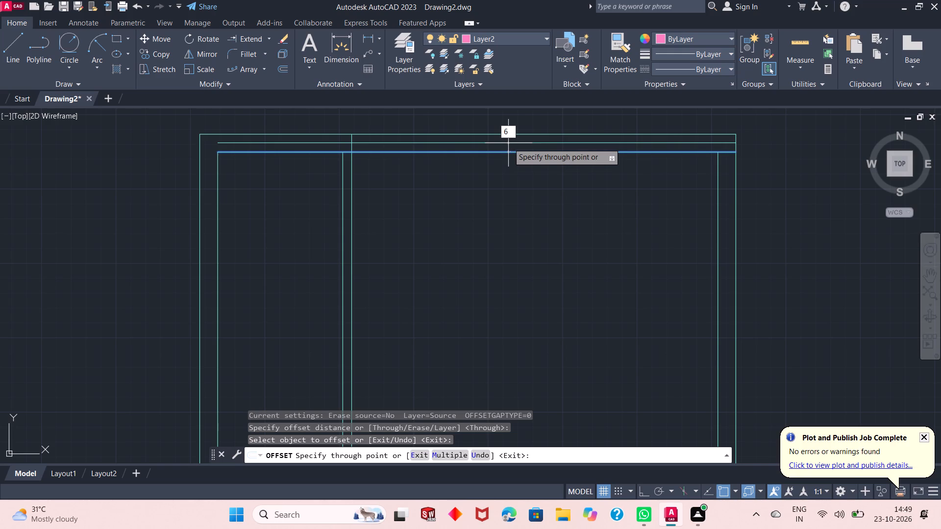
key("Return")
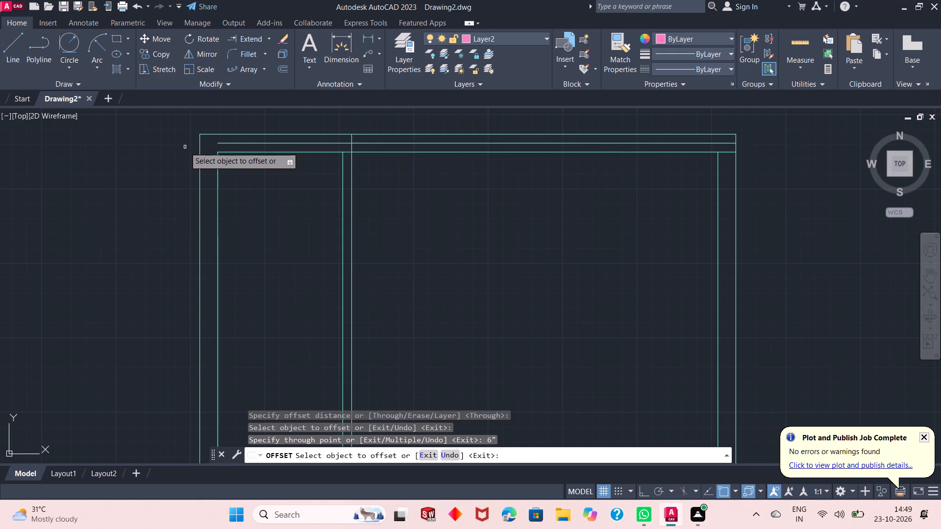
left_click(719, 187)
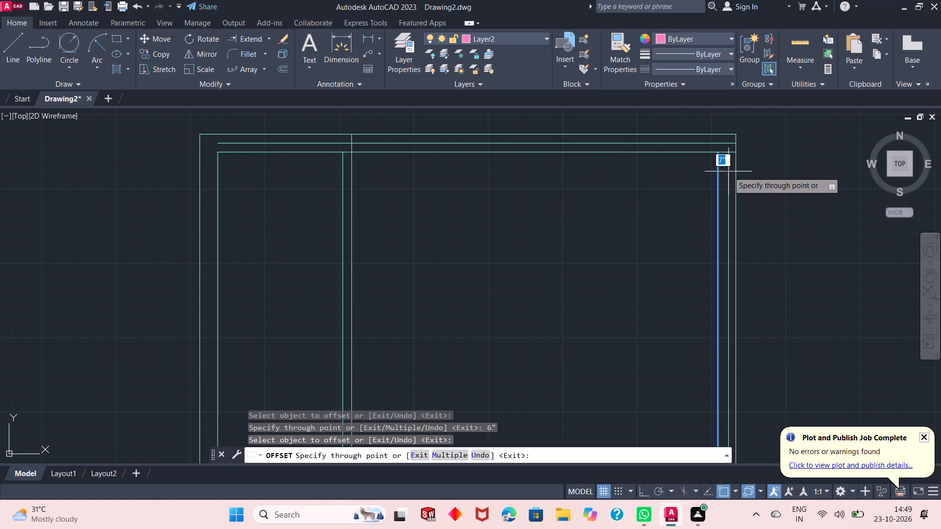
type("6\"")
key("Return")
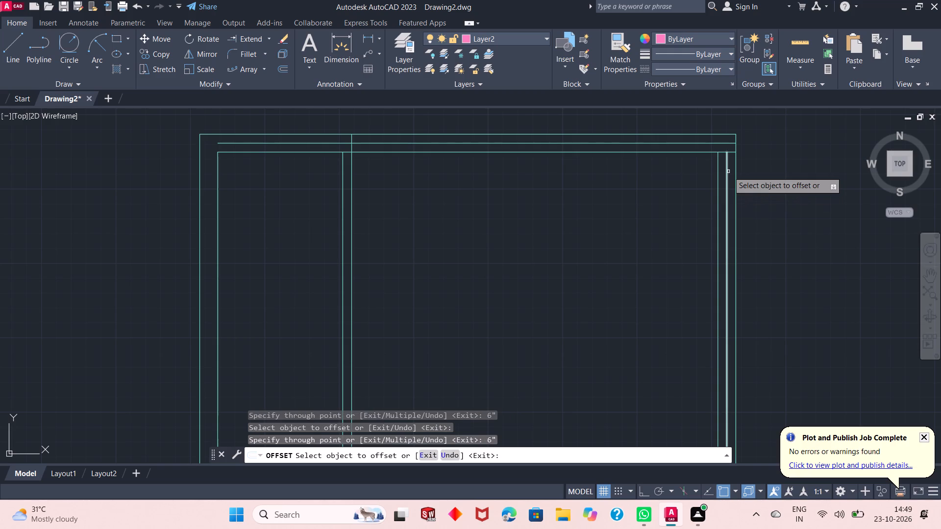
right_click(783, 139)
left_click(799, 149)
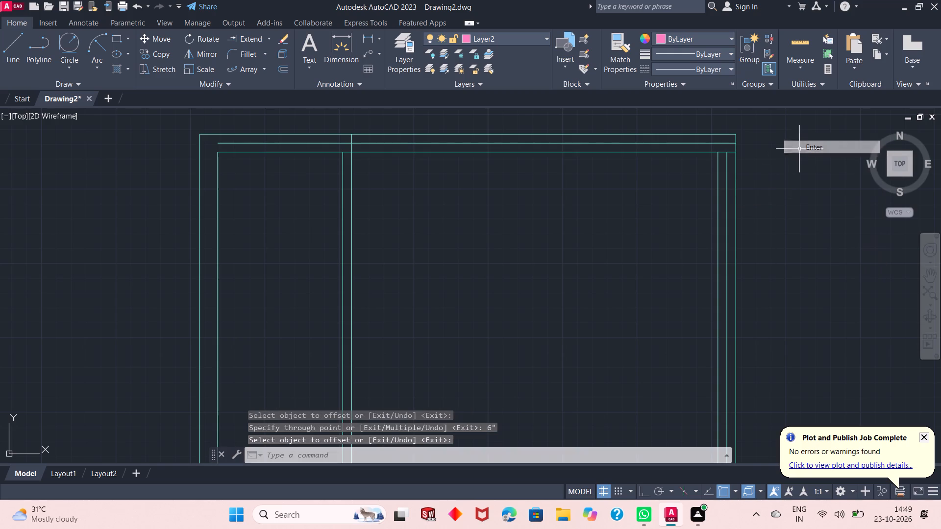
Trim the new upper offset line left of the partition and the inner top line between the partition and inner right line.
scroll(443, 193, "up", 1)
scroll(385, 172, "down", 1)
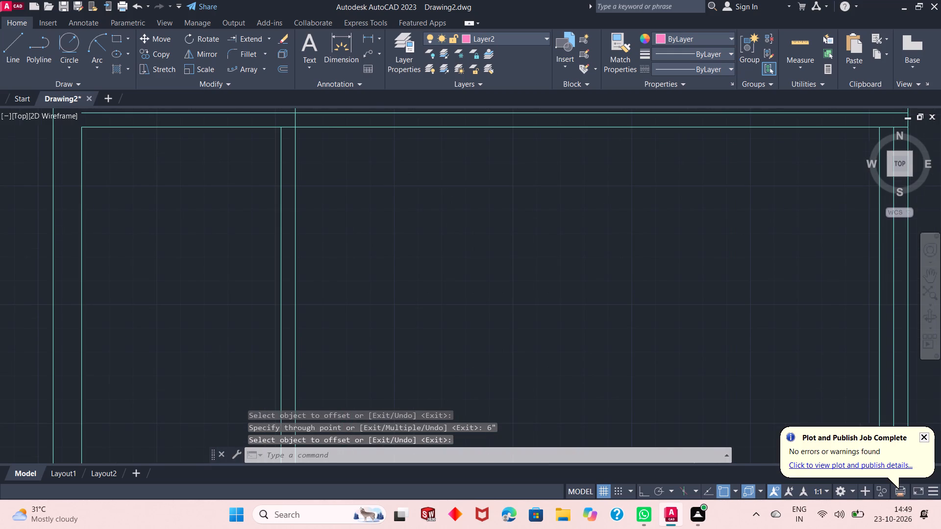
scroll(384, 172, "down", 1)
scroll(393, 167, "up", 1)
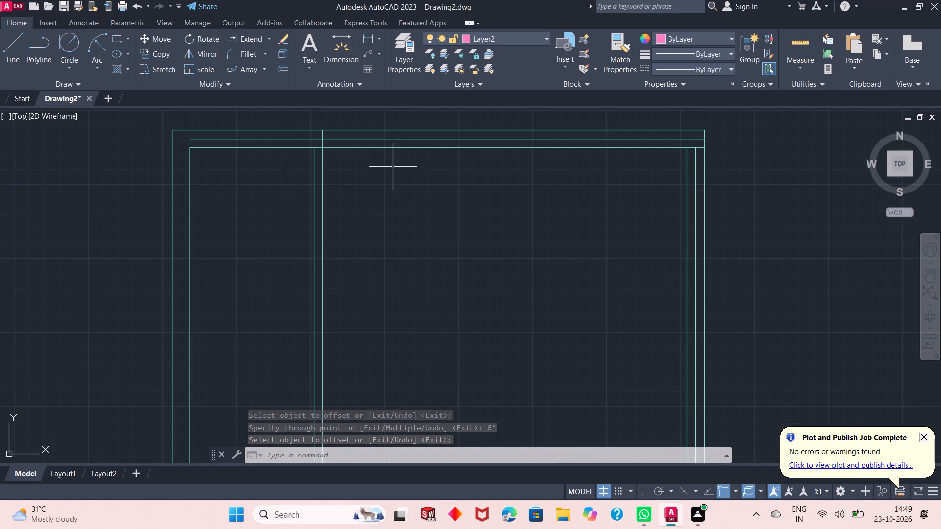
left_click(269, 38)
left_click(266, 50)
left_click(252, 139)
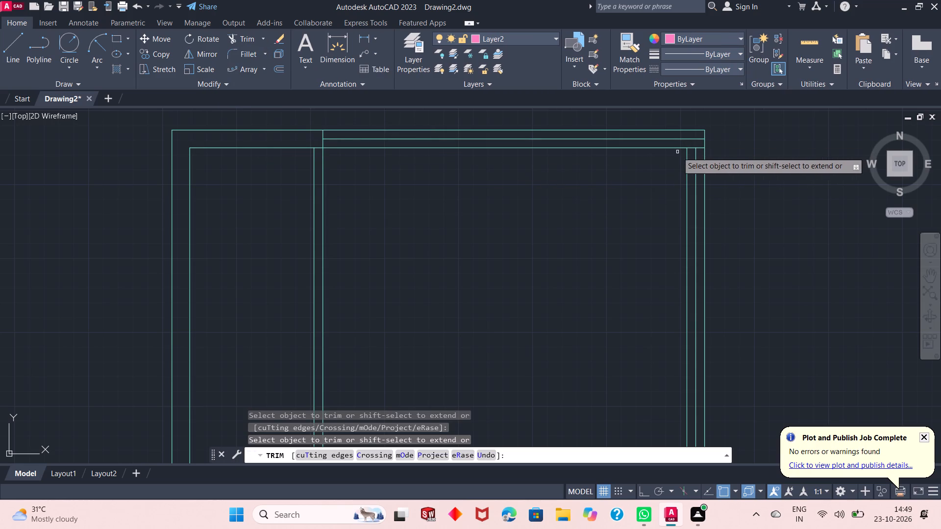
left_click(623, 148)
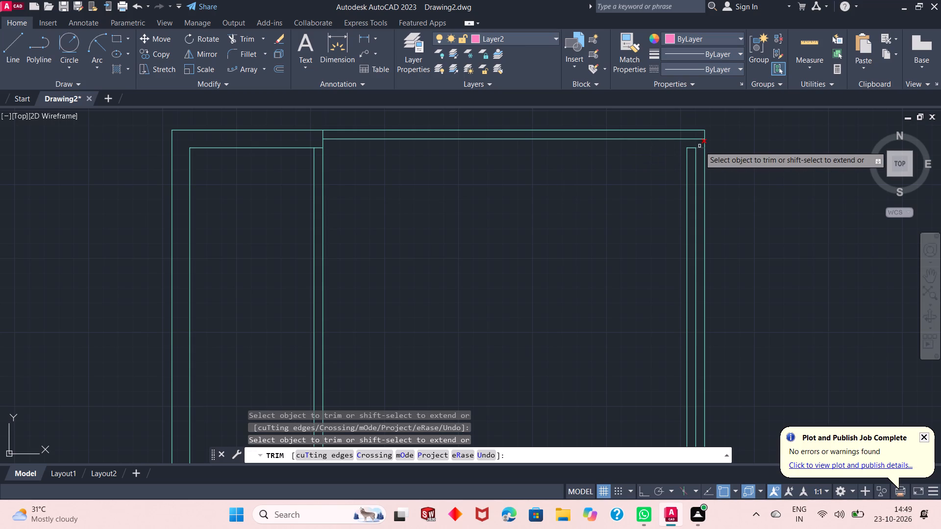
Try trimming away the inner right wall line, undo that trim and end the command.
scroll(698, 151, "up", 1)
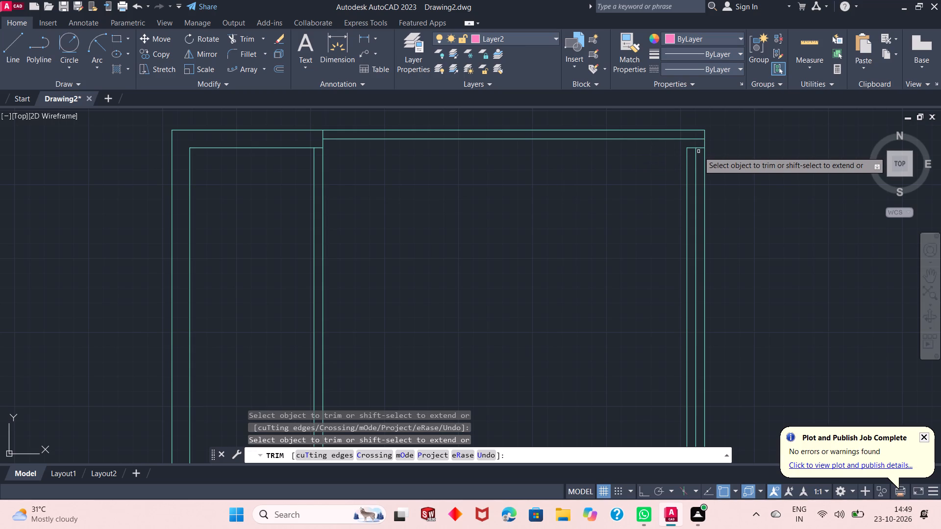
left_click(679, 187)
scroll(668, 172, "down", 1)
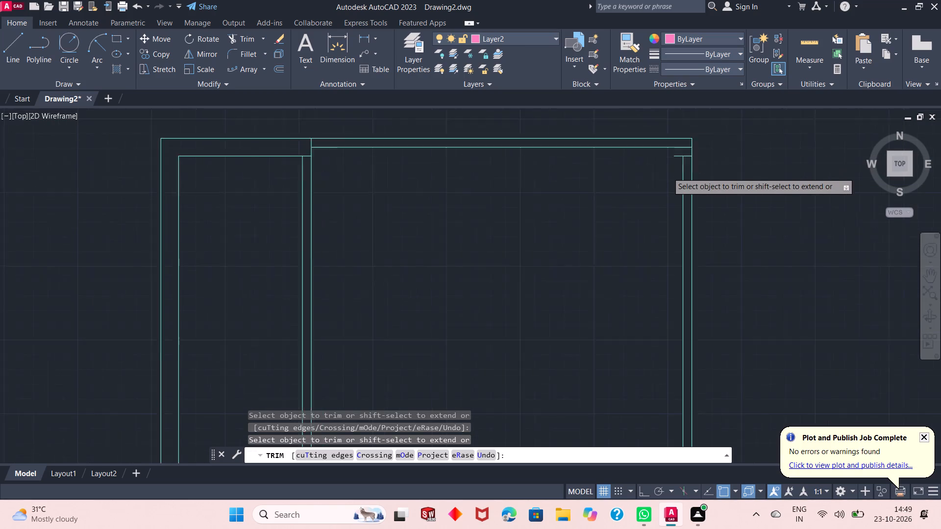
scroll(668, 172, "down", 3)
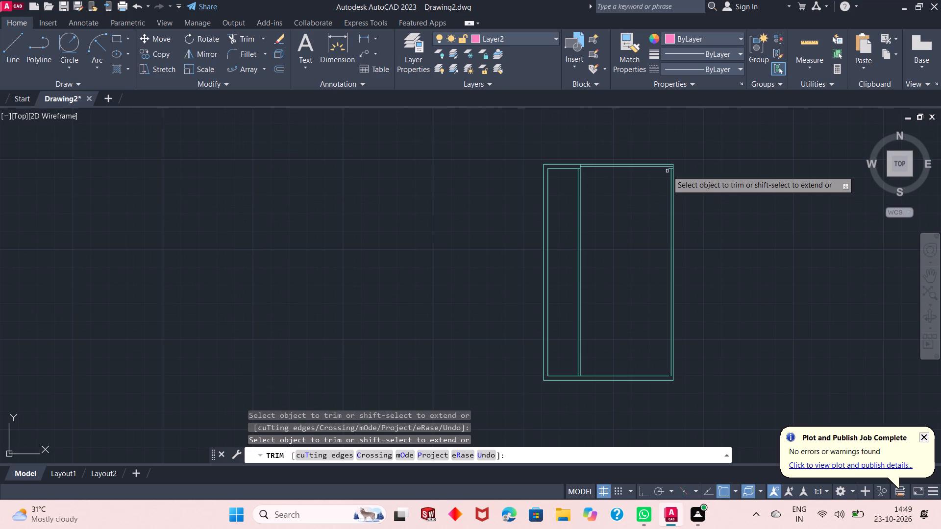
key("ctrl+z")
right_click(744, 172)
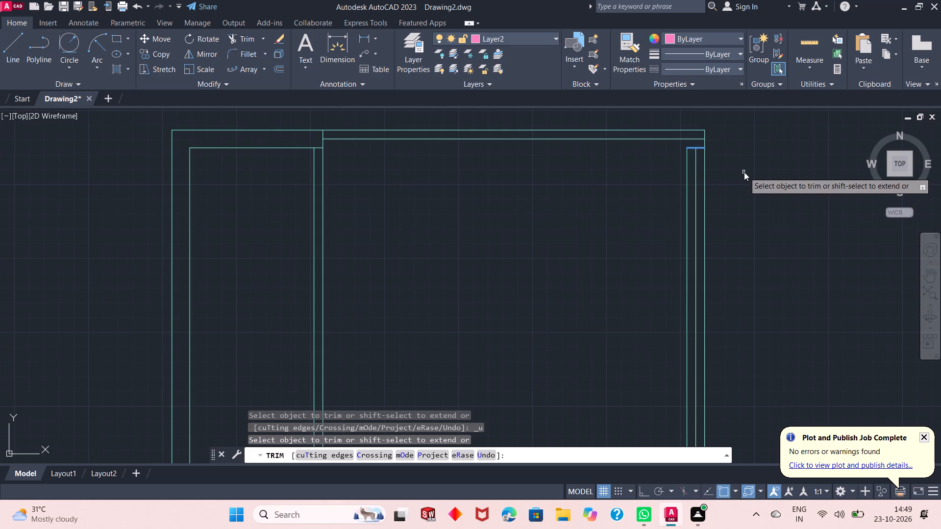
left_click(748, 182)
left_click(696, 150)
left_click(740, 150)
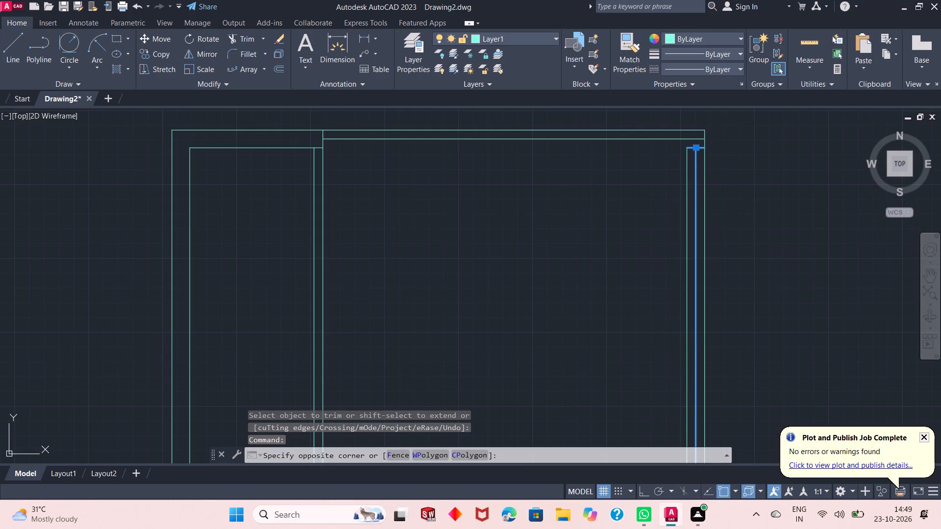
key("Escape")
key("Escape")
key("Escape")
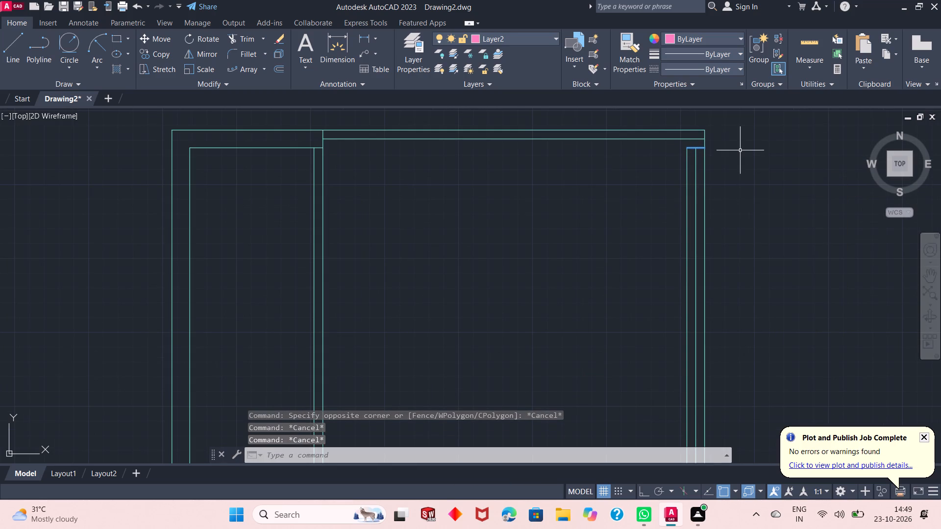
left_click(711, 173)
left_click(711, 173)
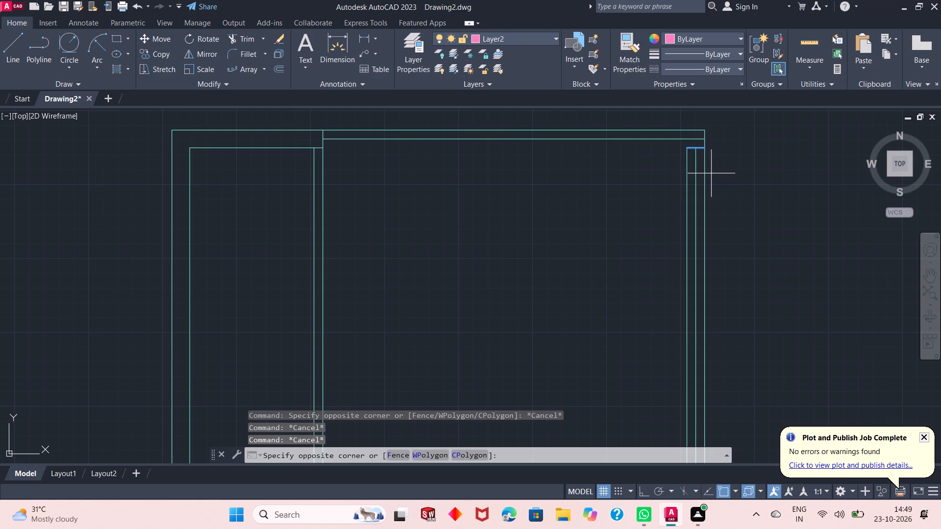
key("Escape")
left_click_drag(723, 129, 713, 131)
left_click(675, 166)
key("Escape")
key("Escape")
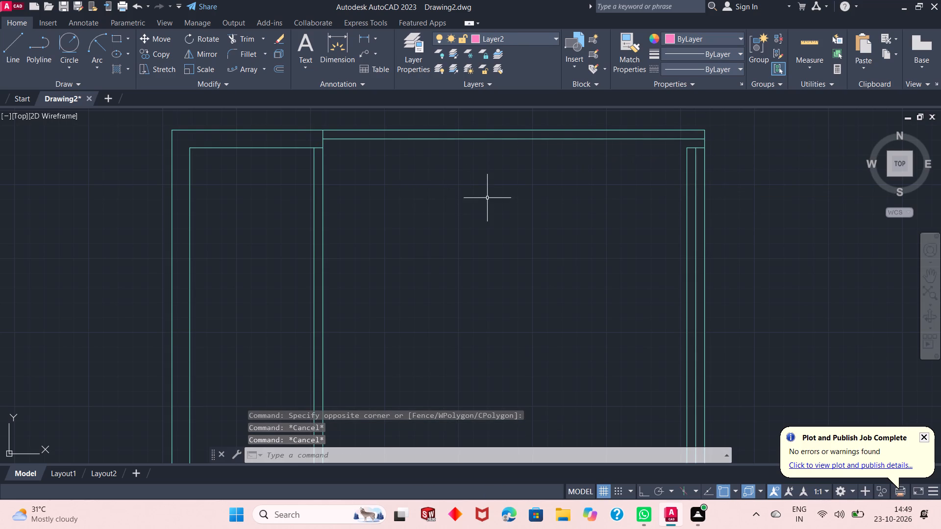
Extend the 6" offset line in the right wall up to the offset line in the top wall.
scroll(487, 194, "down", 1)
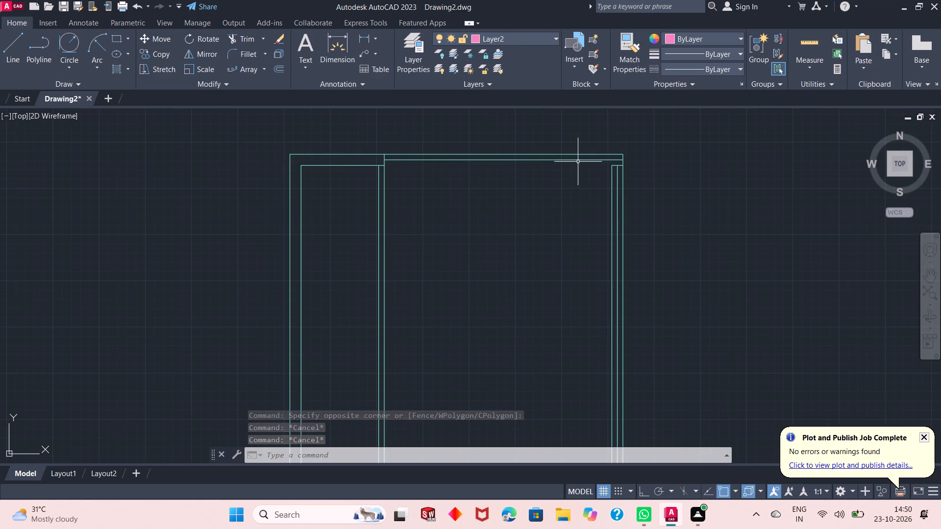
scroll(582, 162, "up", 1)
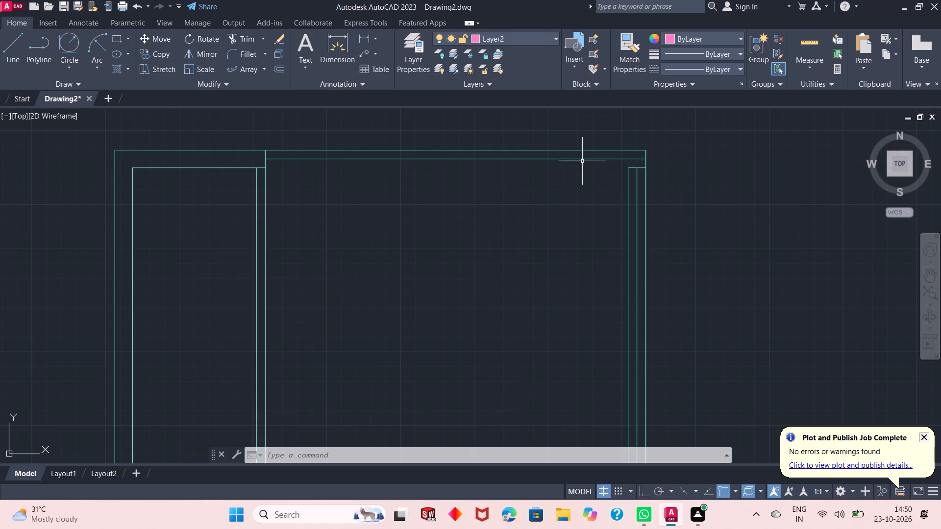
left_click(265, 35)
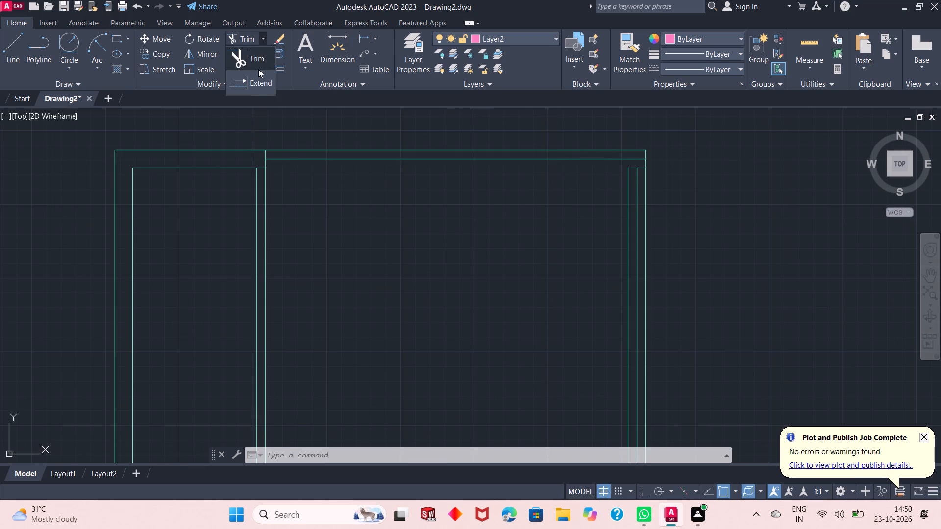
left_click(256, 82)
scroll(622, 156, "up", 1)
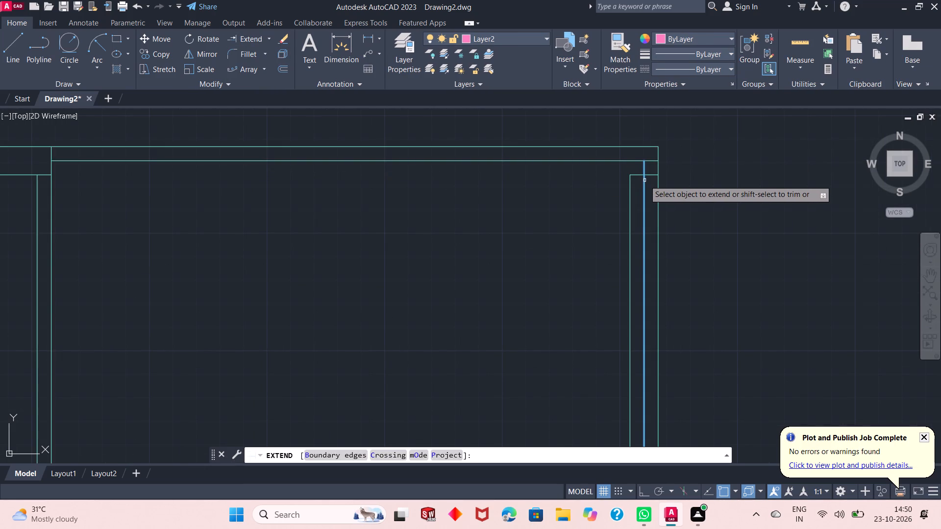
left_click(644, 180)
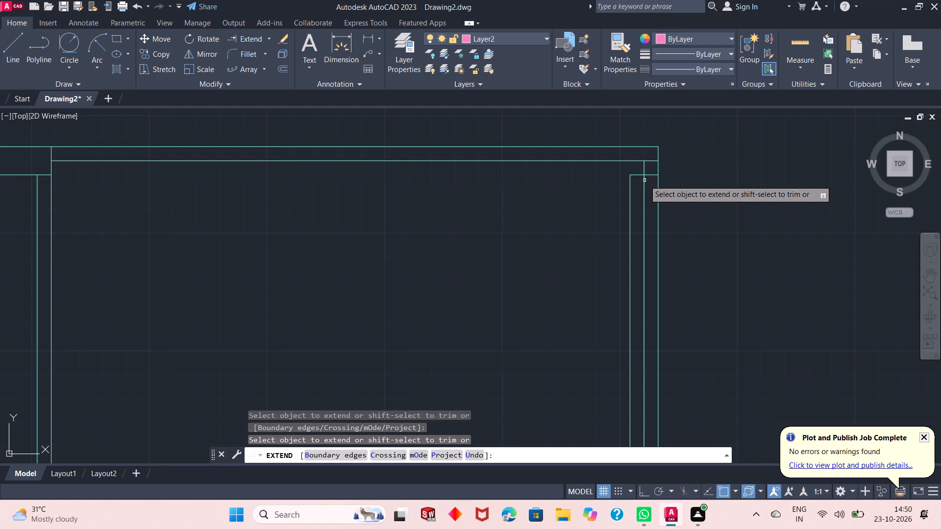
Trim the short ends of the upper offset line and inner top line between the right wall's 6" offset line and outer line.
right_click(690, 153)
left_click(703, 158)
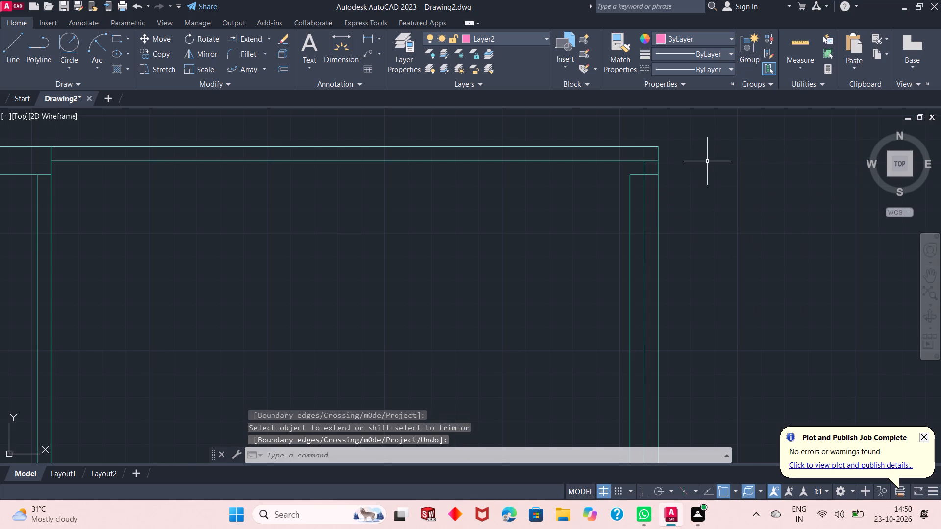
left_click(270, 37)
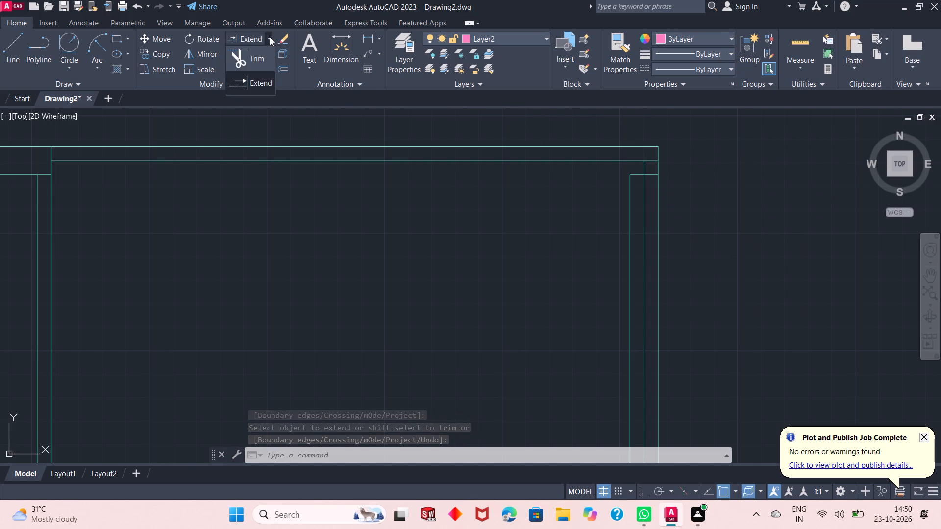
left_click(271, 55)
scroll(666, 177, "up", 2)
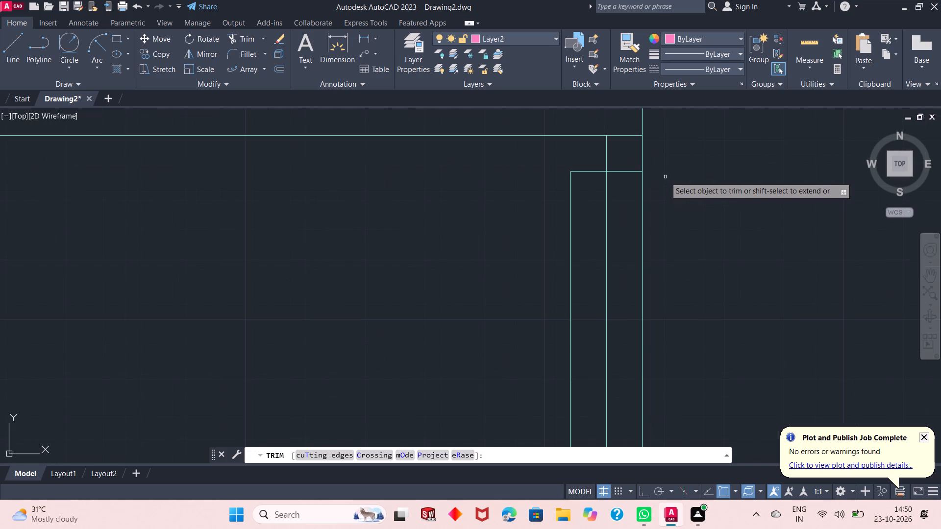
scroll(665, 177, "down", 1)
left_click_drag(639, 148, 639, 149)
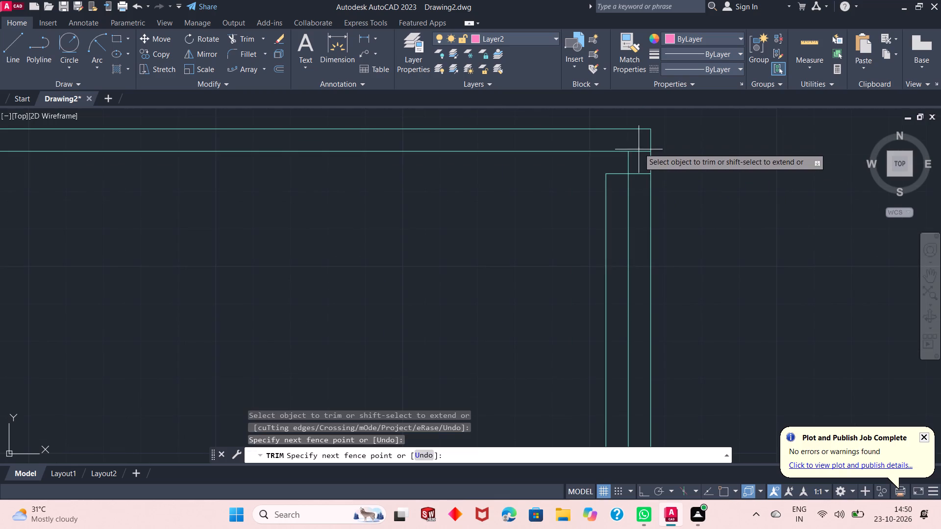
left_click_drag(639, 149, 644, 178)
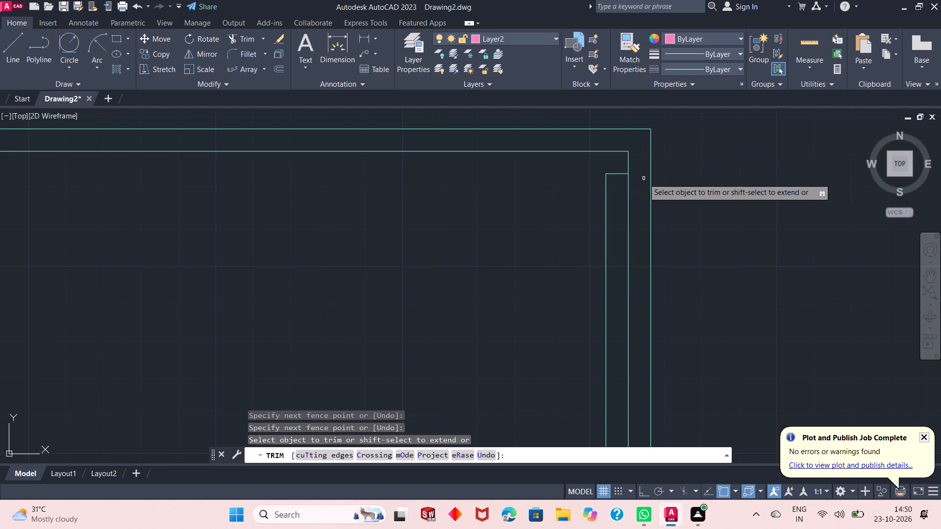
right_click(670, 153)
left_click(683, 158)
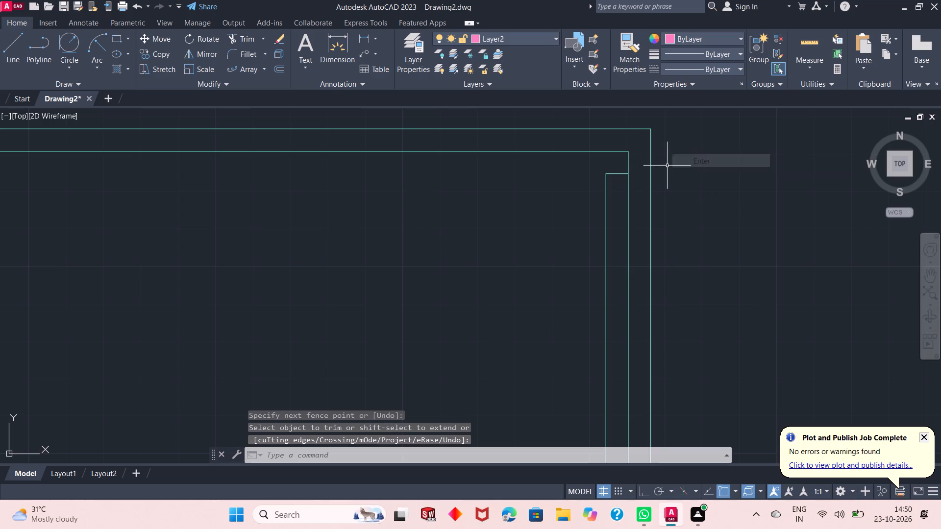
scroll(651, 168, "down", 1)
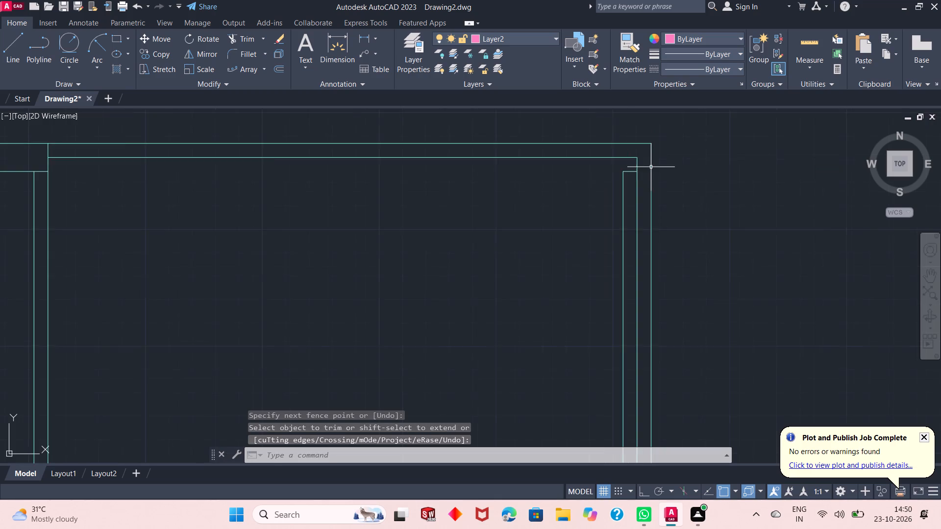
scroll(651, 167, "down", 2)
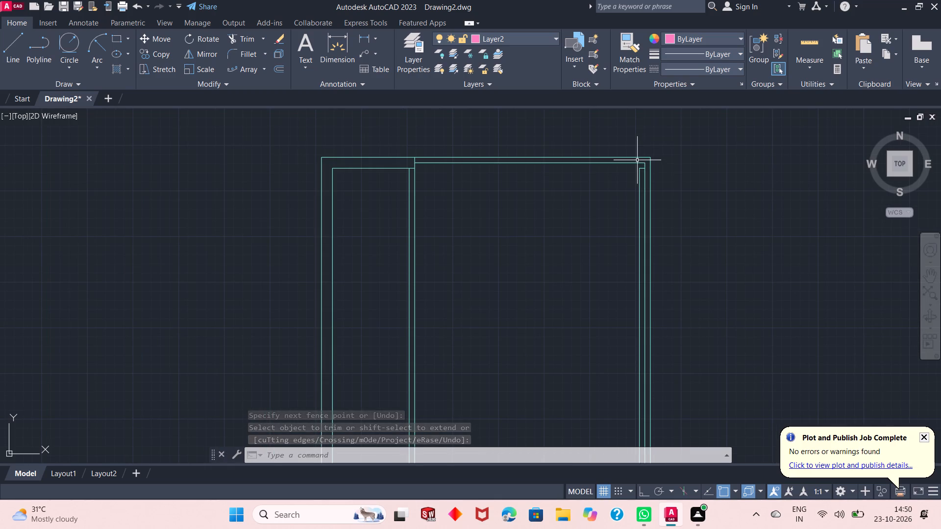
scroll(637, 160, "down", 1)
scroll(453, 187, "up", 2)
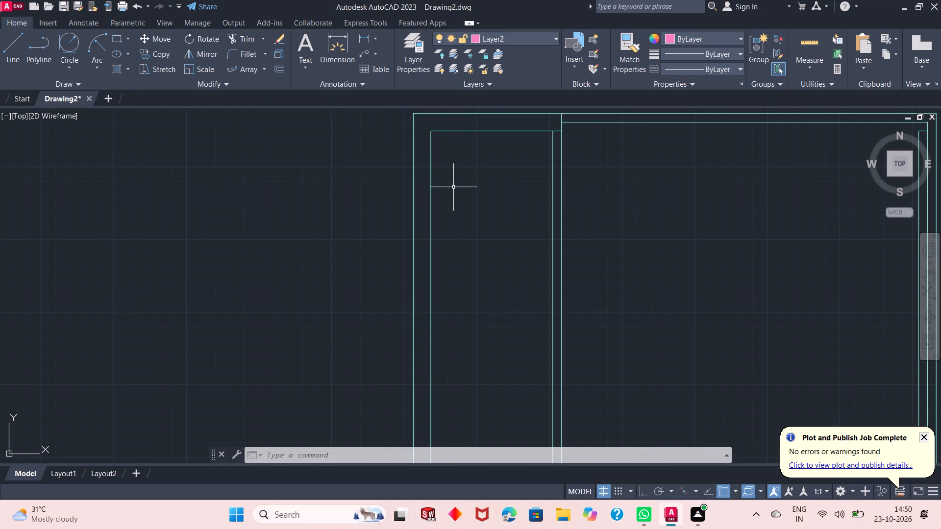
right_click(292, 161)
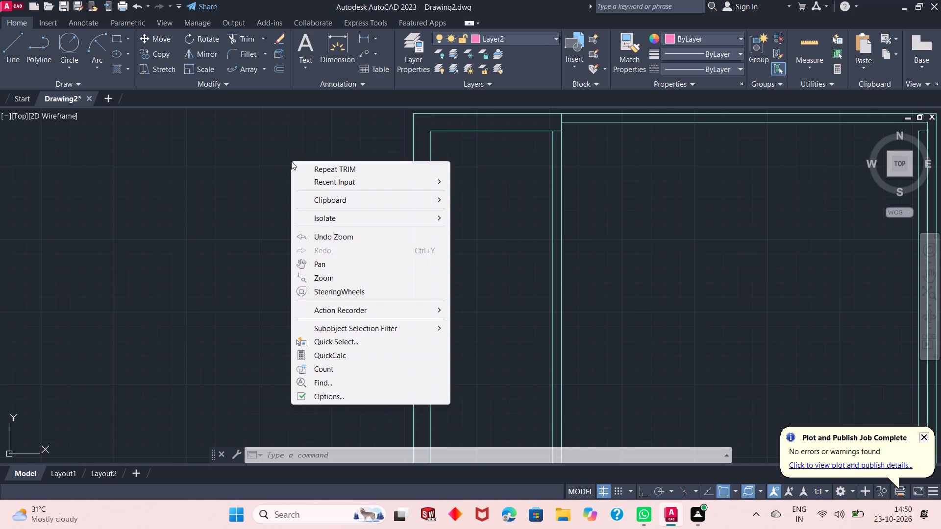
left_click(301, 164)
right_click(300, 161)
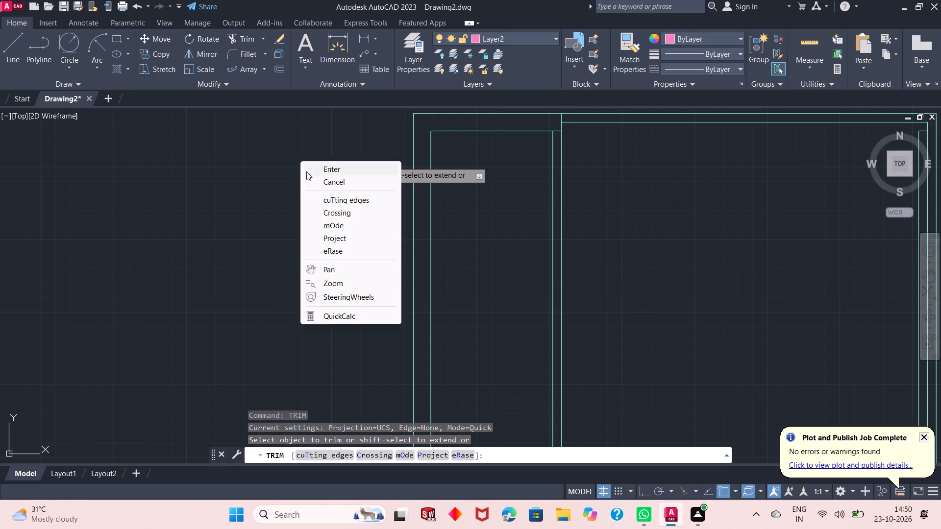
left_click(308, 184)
Offset the left room's inner top wall line 4'7" downward using Through, and offset the resulting line another 6" downward for a horizontal partition.
left_click(275, 68)
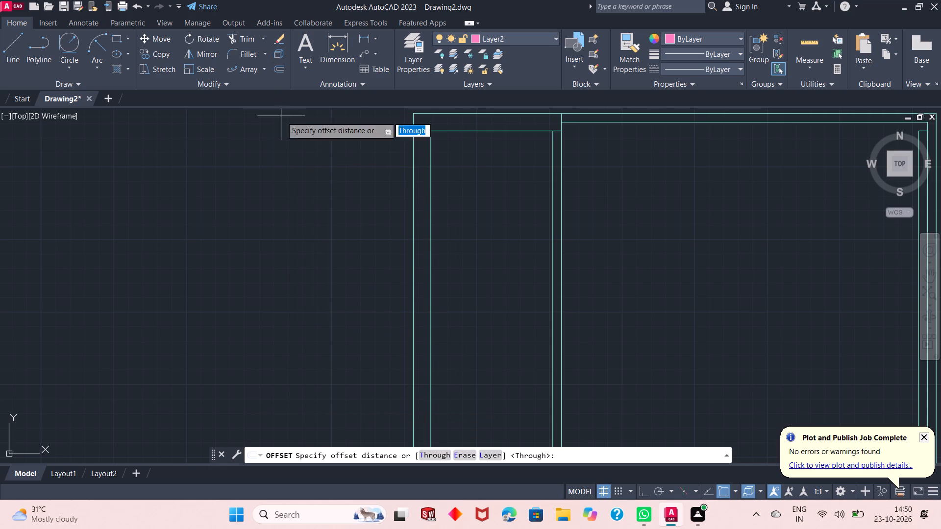
right_click(290, 139)
left_click(313, 148)
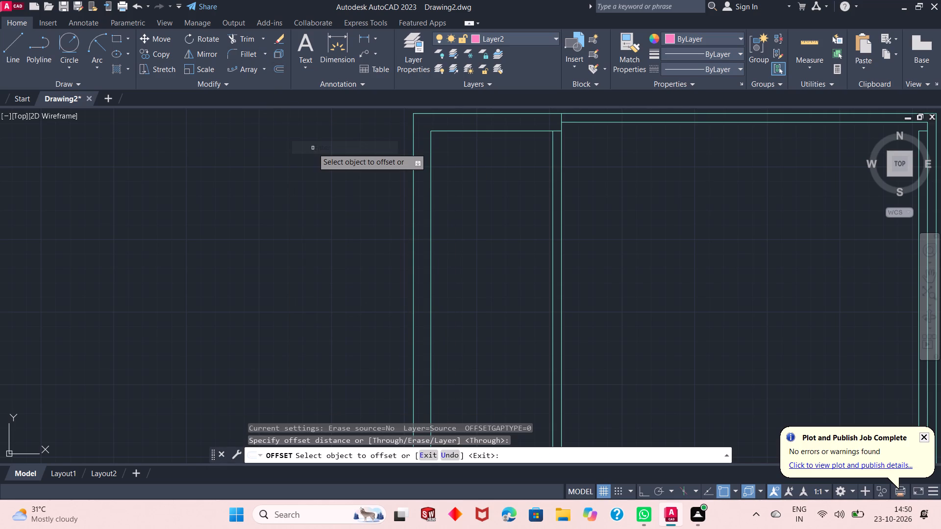
left_click(448, 129)
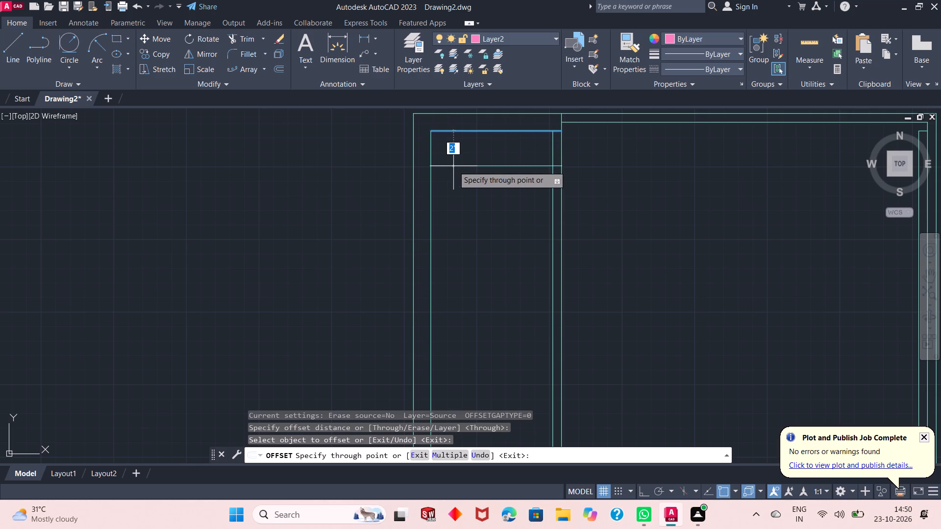
type("4'7\"")
key("Return")
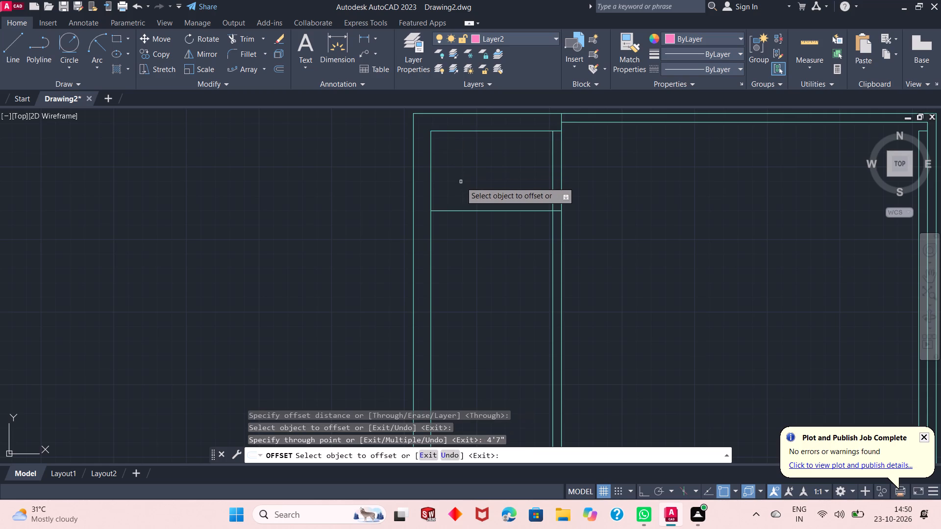
left_click(471, 210)
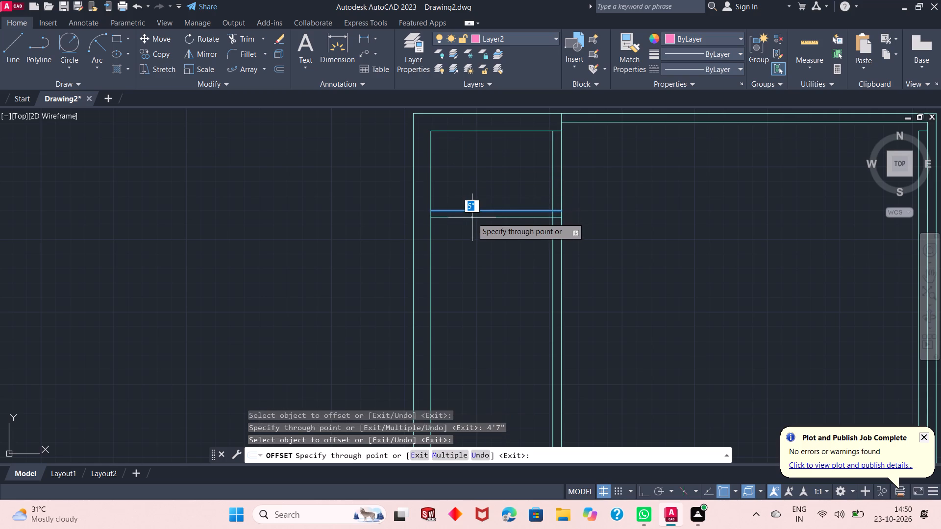
type("6\"")
key("Return")
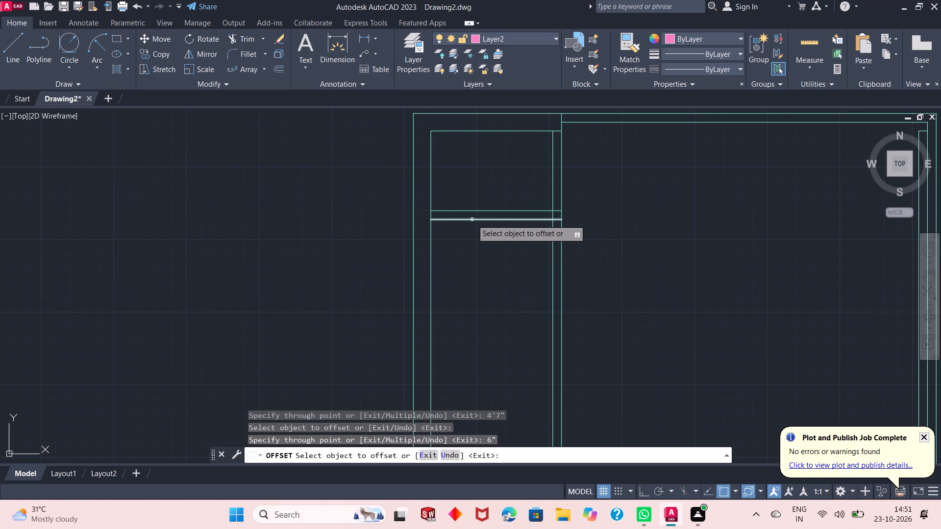
Offset the inner left wall line 12'6" to the right, and offset the resulting line another 6" right for a vertical partition.
left_click(432, 253)
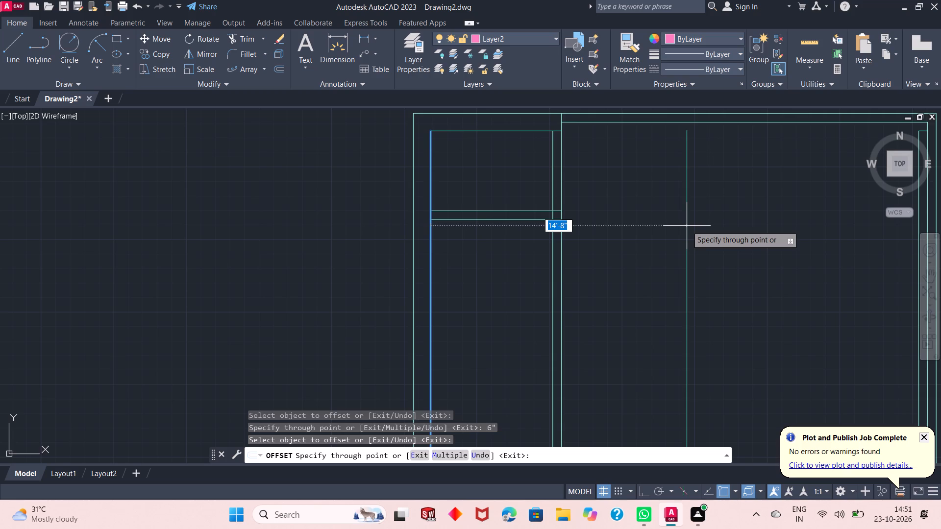
type("12'6\"")
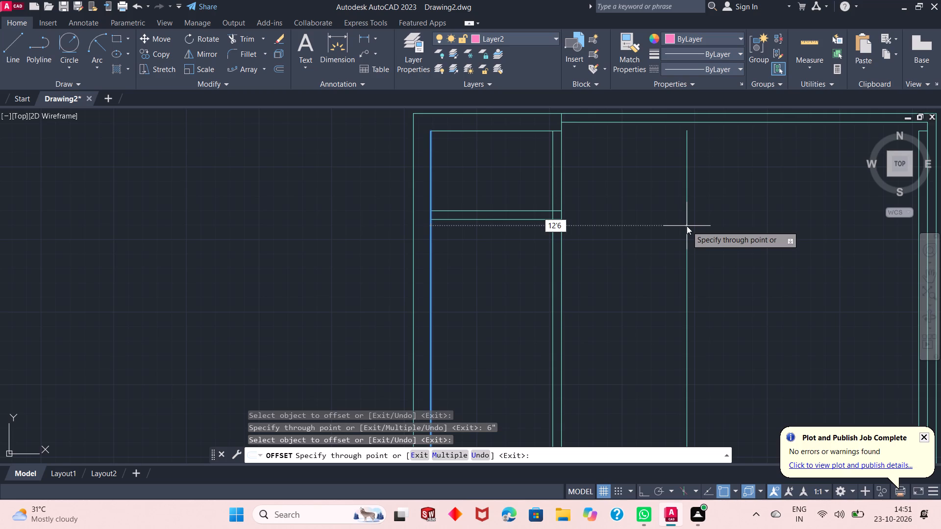
key("Return")
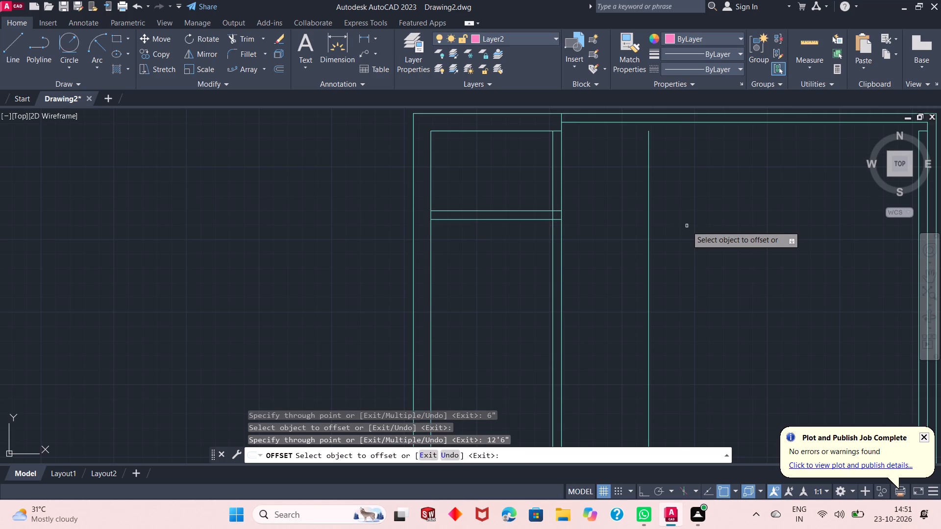
left_click(649, 265)
type("6\"")
key("Return")
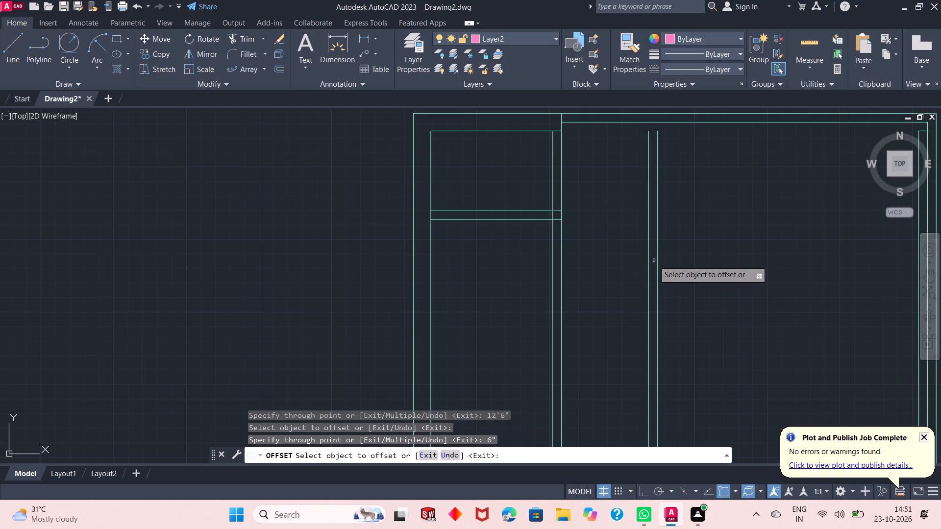
Offset the new vertical partition's right line 11'3" to the right, offset that result another 6" right, and end the command.
left_click(659, 275)
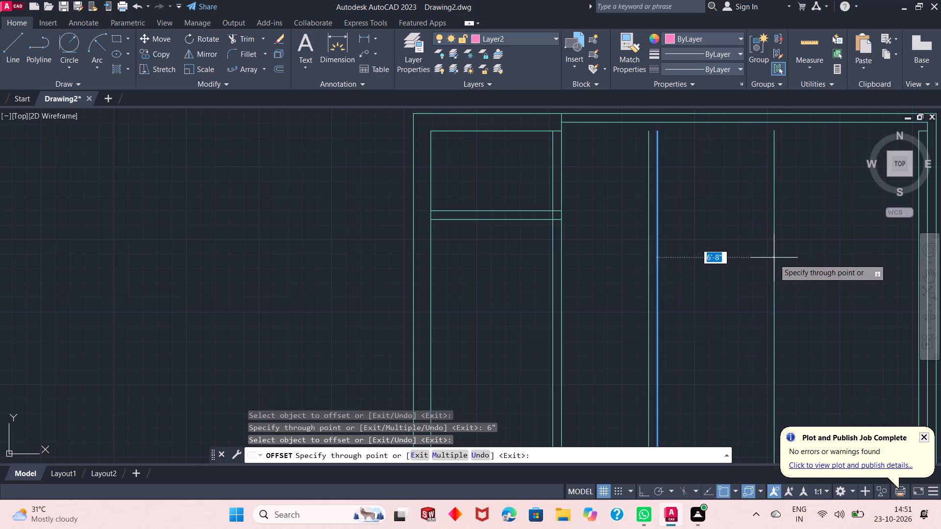
key("1")
key("1")
key("apostrophe")
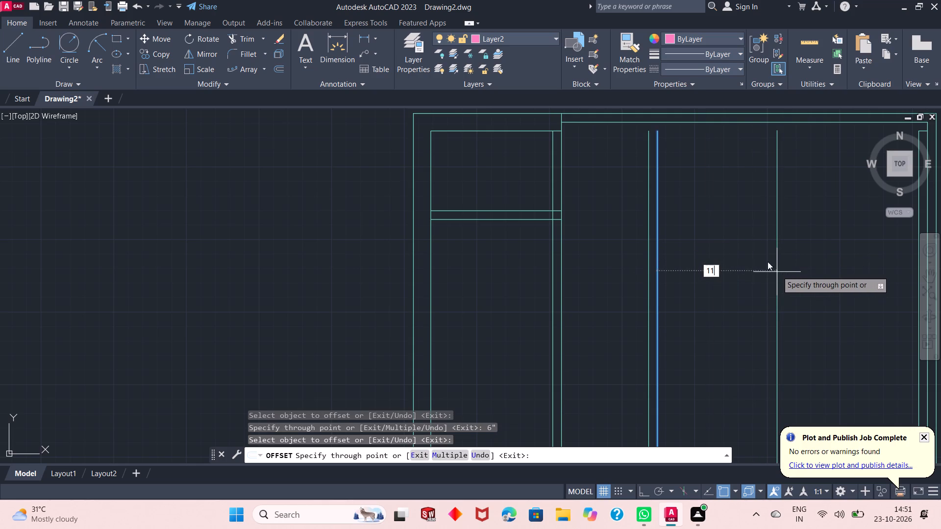
key("3")
key("shift+quotedbl")
key("Return")
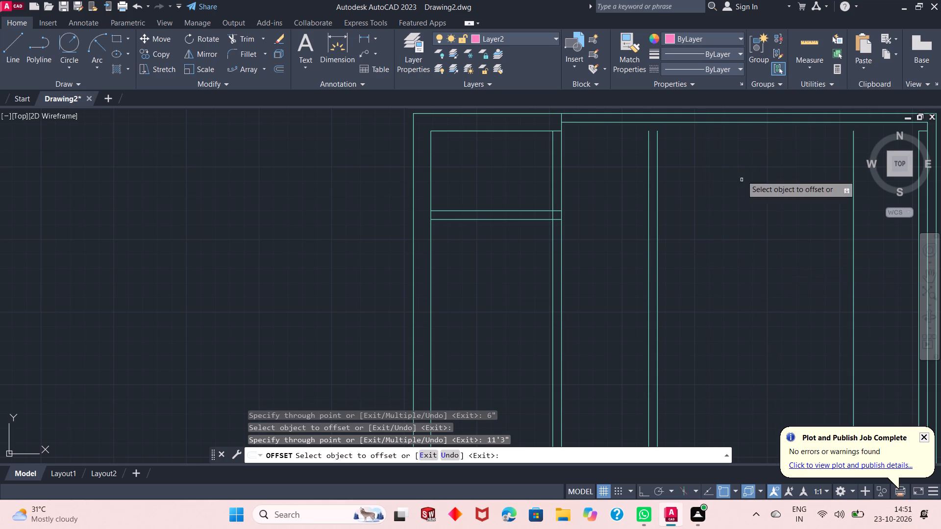
scroll(500, 268, "down", 2)
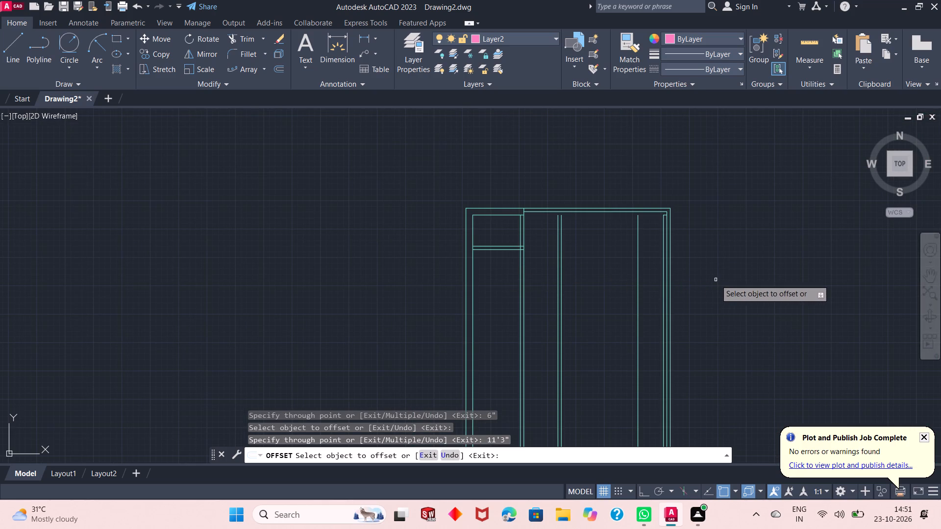
scroll(677, 283, "up", 1)
left_click(613, 289)
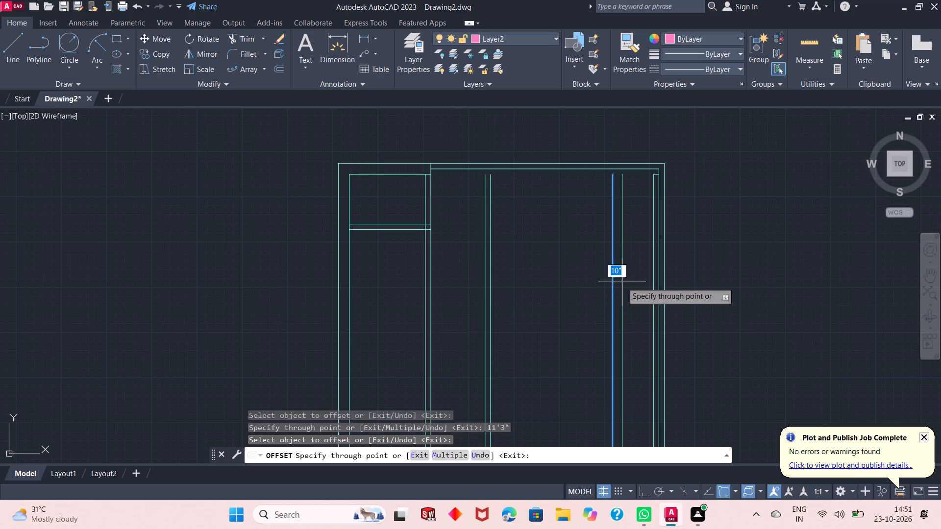
type("6\"")
key("Return")
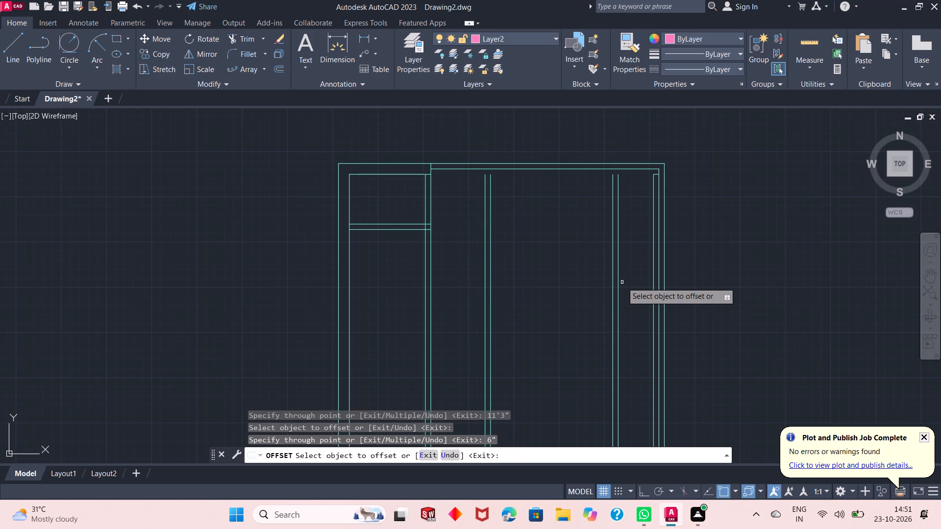
right_click(673, 187)
left_click(680, 196)
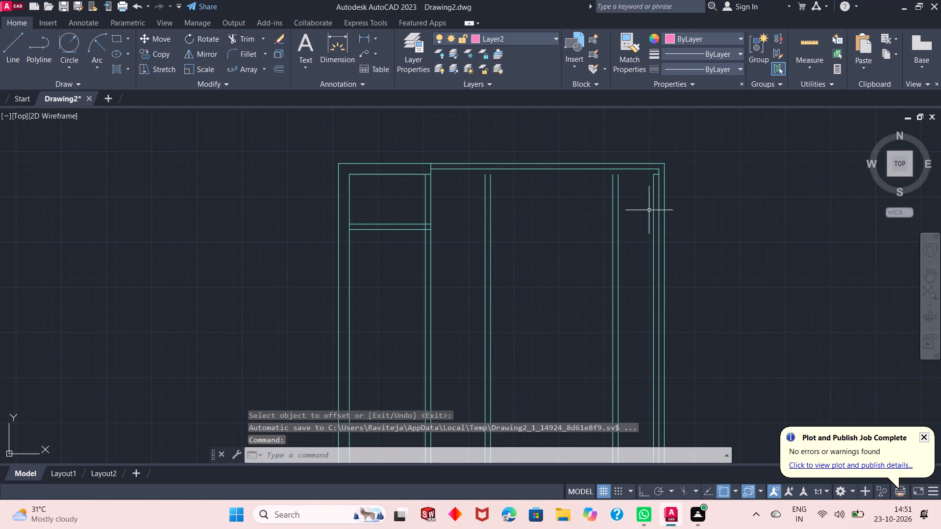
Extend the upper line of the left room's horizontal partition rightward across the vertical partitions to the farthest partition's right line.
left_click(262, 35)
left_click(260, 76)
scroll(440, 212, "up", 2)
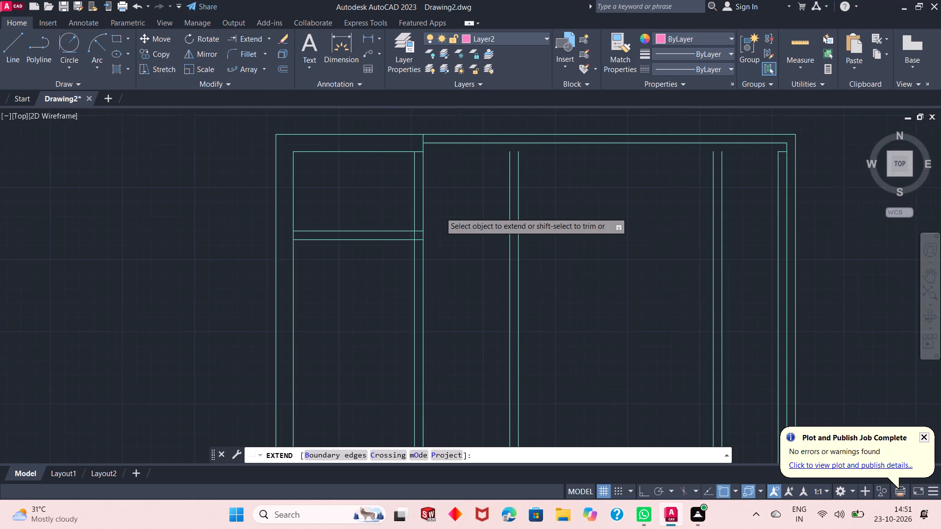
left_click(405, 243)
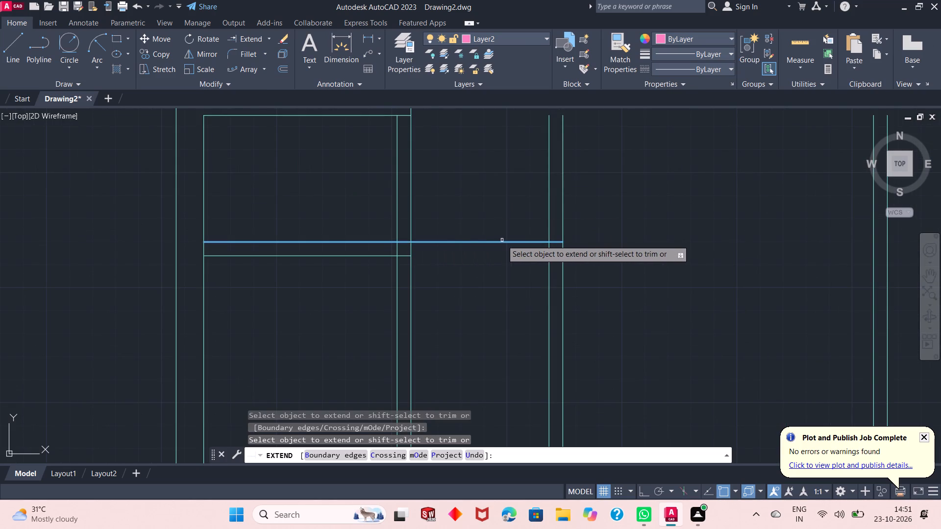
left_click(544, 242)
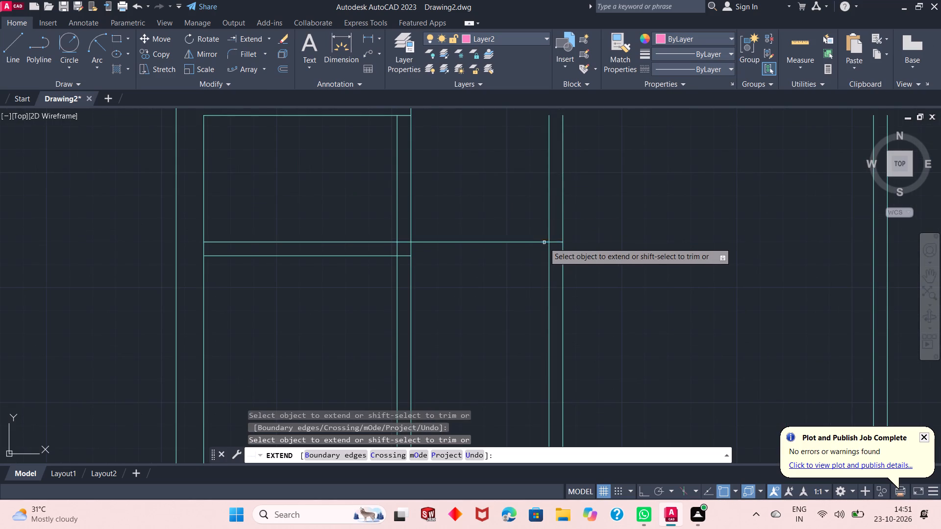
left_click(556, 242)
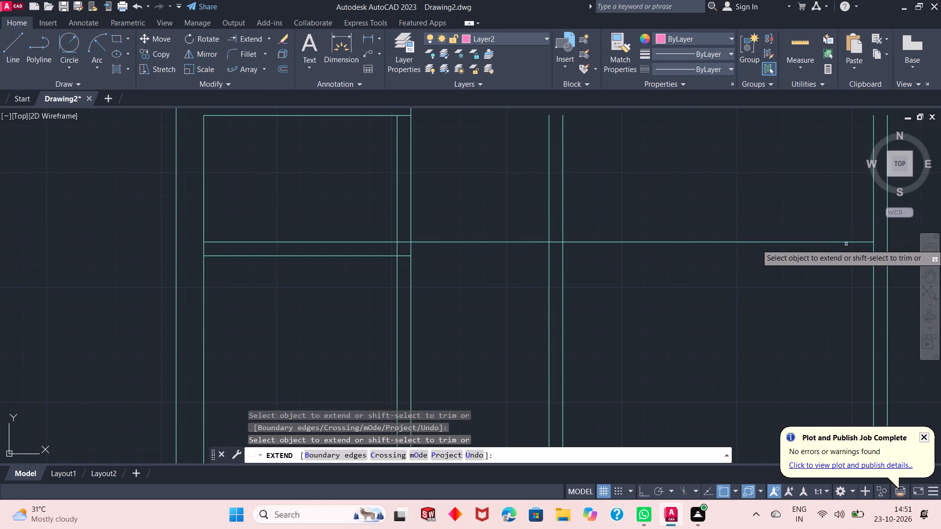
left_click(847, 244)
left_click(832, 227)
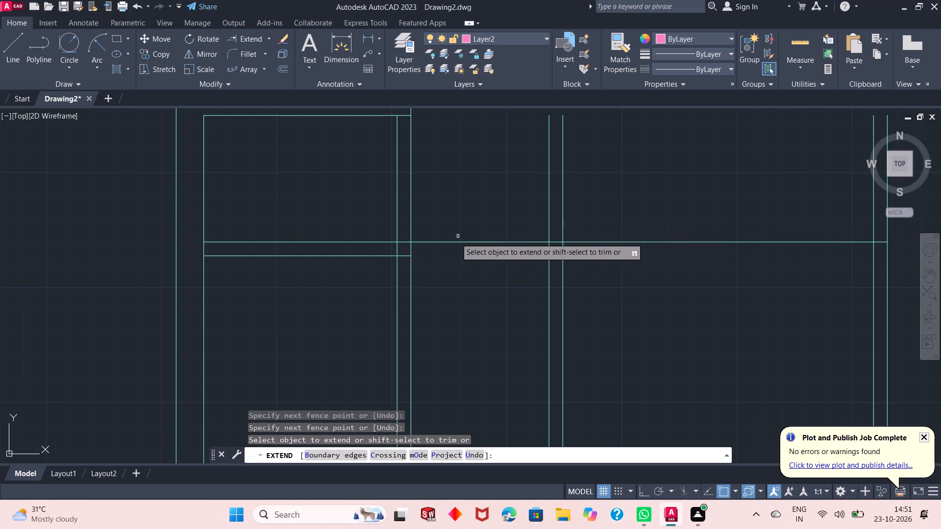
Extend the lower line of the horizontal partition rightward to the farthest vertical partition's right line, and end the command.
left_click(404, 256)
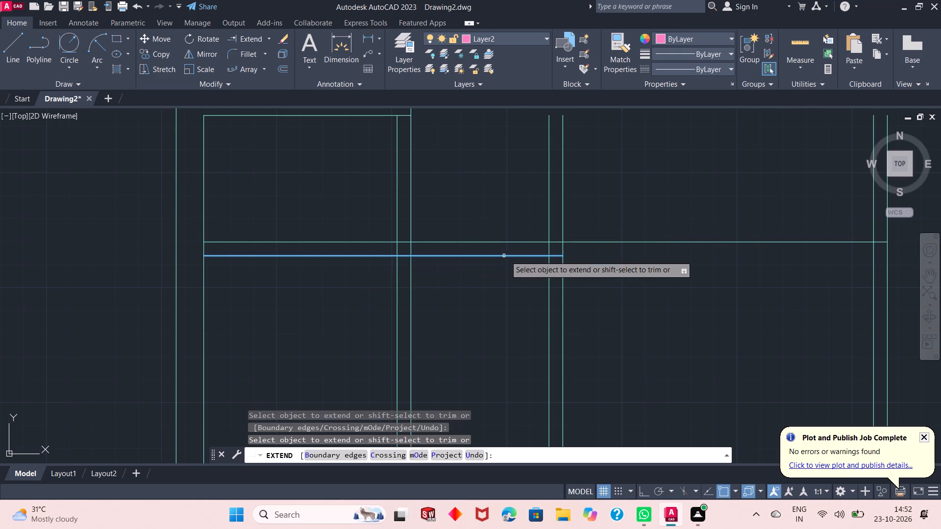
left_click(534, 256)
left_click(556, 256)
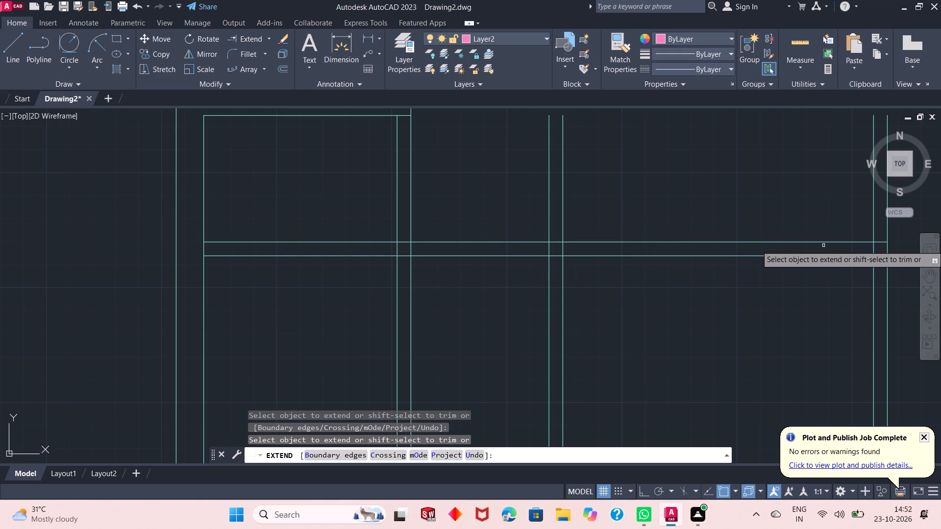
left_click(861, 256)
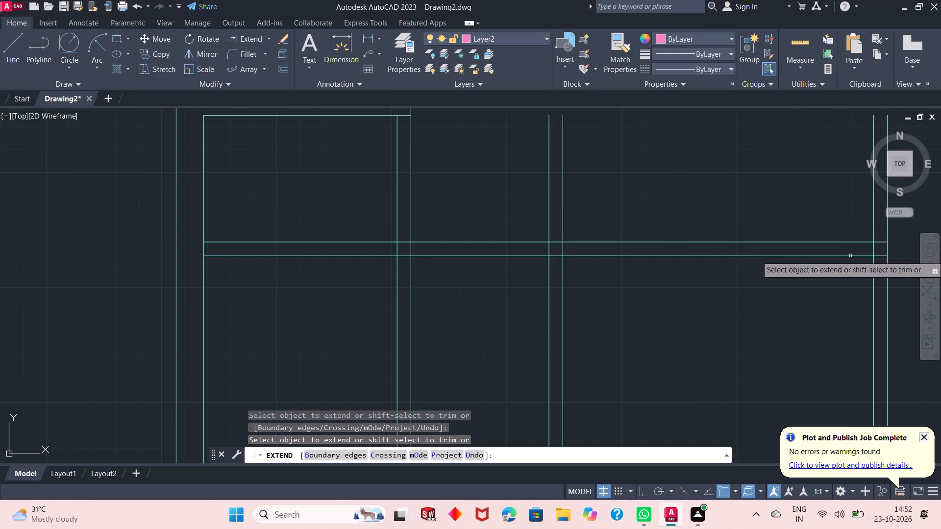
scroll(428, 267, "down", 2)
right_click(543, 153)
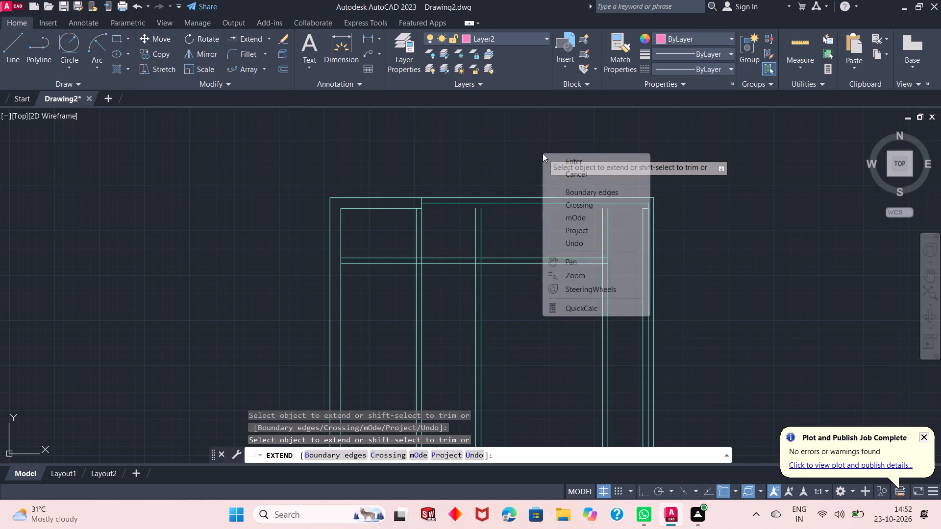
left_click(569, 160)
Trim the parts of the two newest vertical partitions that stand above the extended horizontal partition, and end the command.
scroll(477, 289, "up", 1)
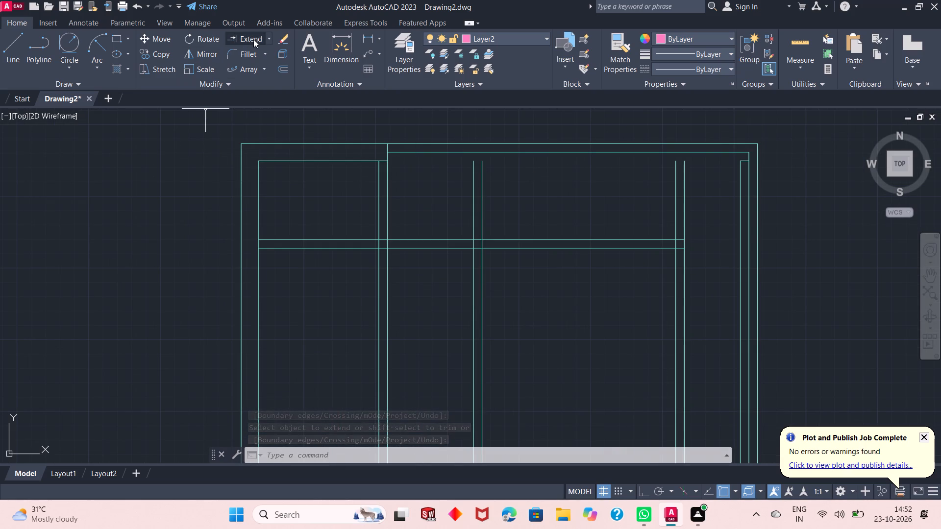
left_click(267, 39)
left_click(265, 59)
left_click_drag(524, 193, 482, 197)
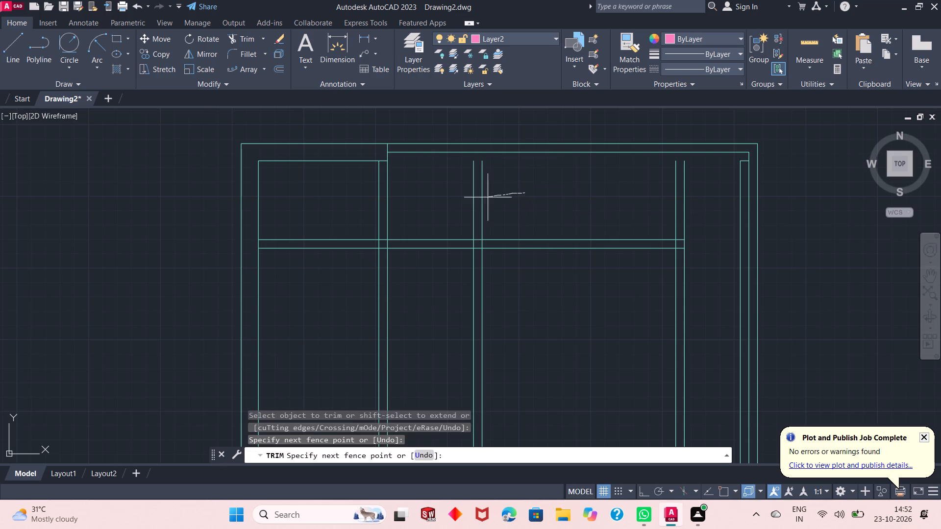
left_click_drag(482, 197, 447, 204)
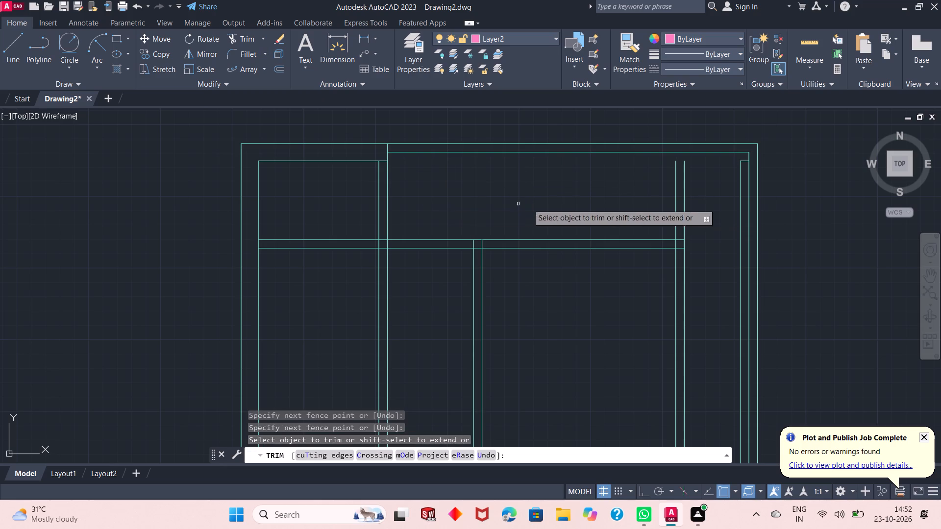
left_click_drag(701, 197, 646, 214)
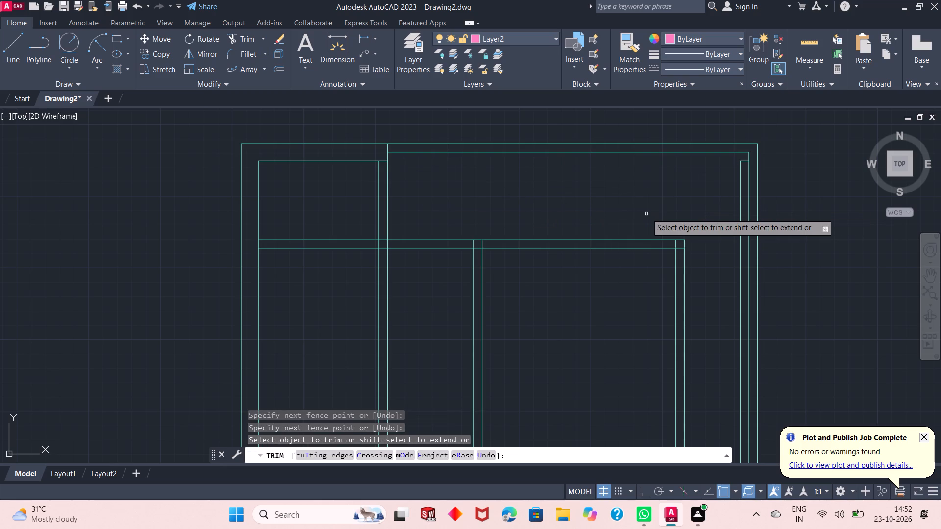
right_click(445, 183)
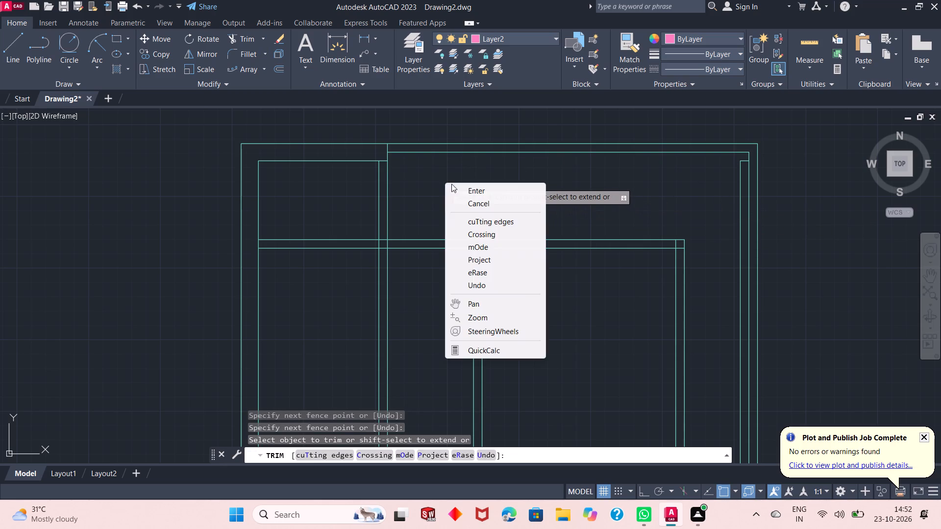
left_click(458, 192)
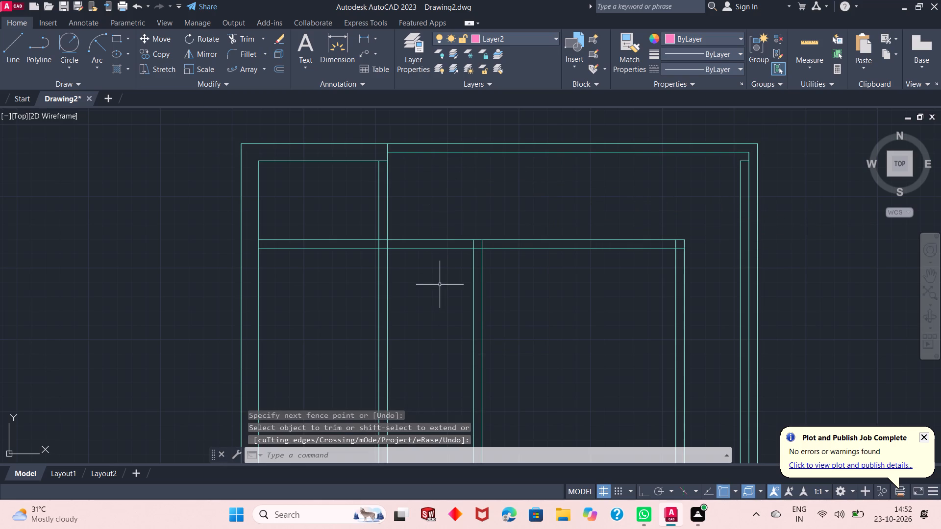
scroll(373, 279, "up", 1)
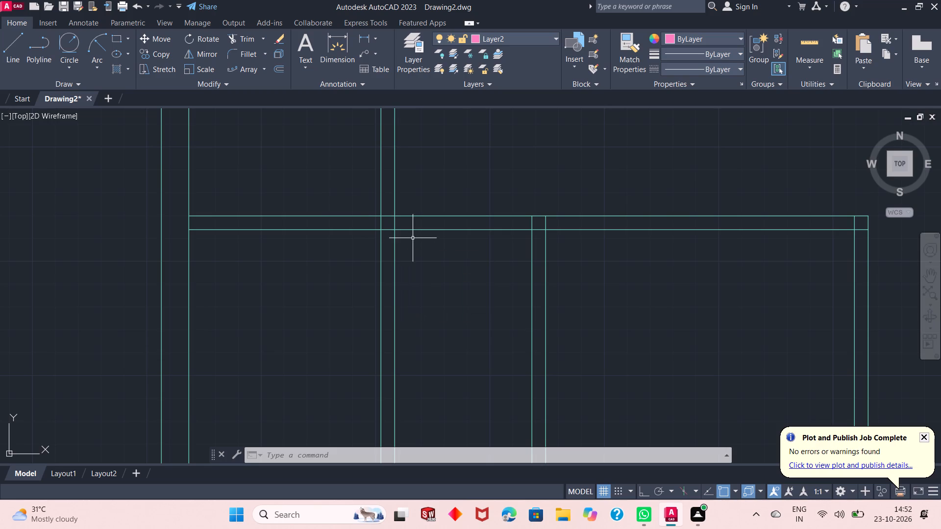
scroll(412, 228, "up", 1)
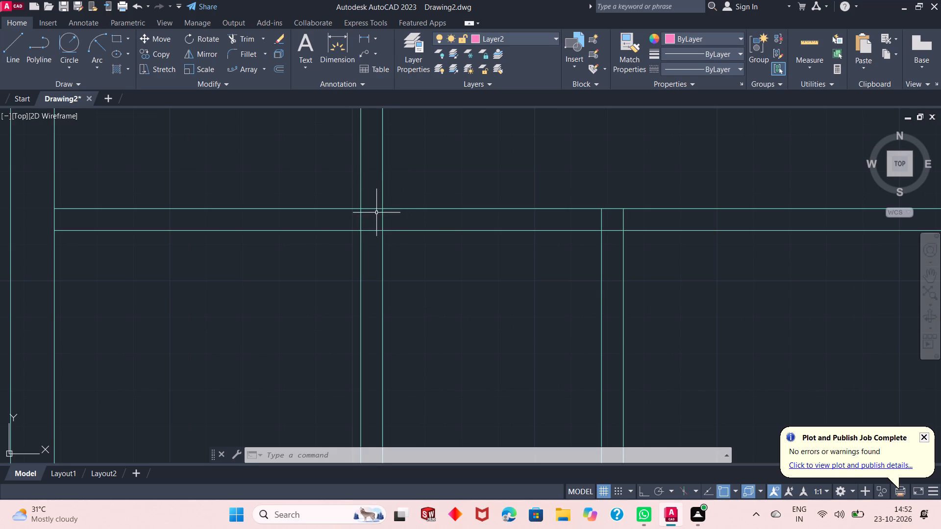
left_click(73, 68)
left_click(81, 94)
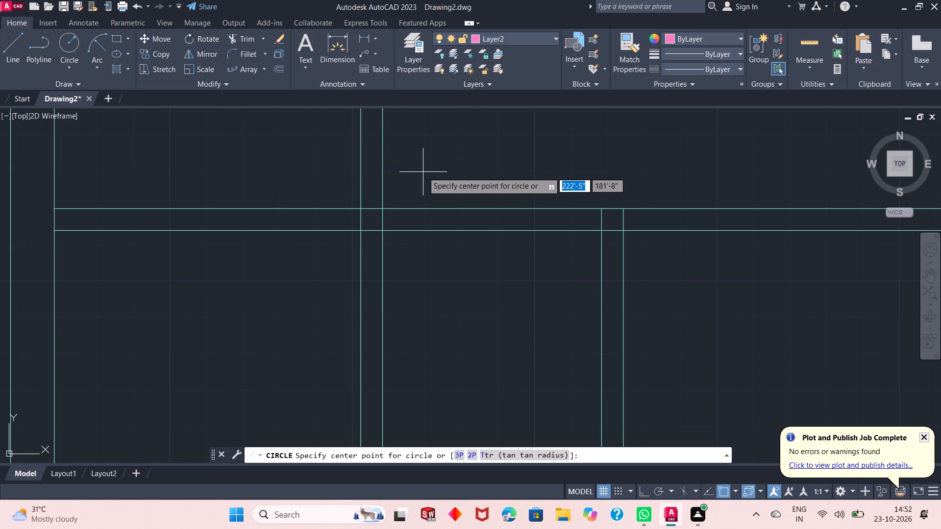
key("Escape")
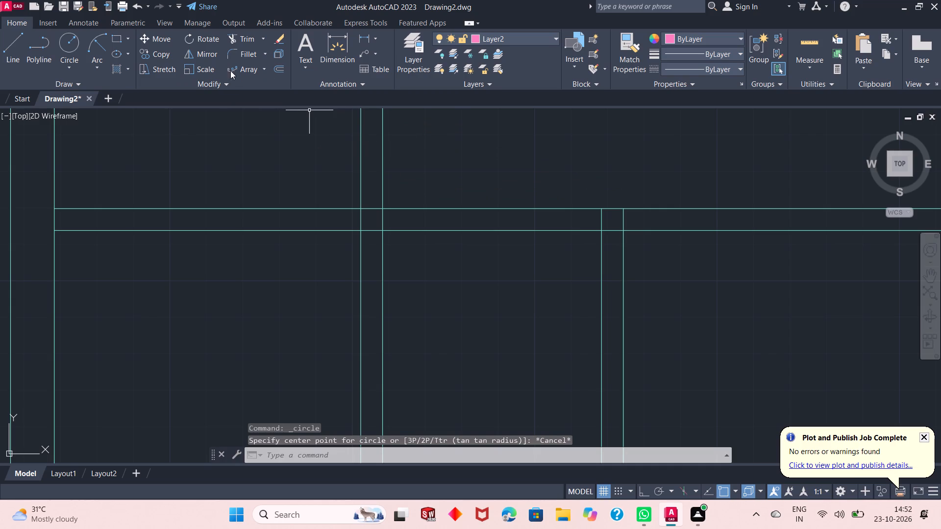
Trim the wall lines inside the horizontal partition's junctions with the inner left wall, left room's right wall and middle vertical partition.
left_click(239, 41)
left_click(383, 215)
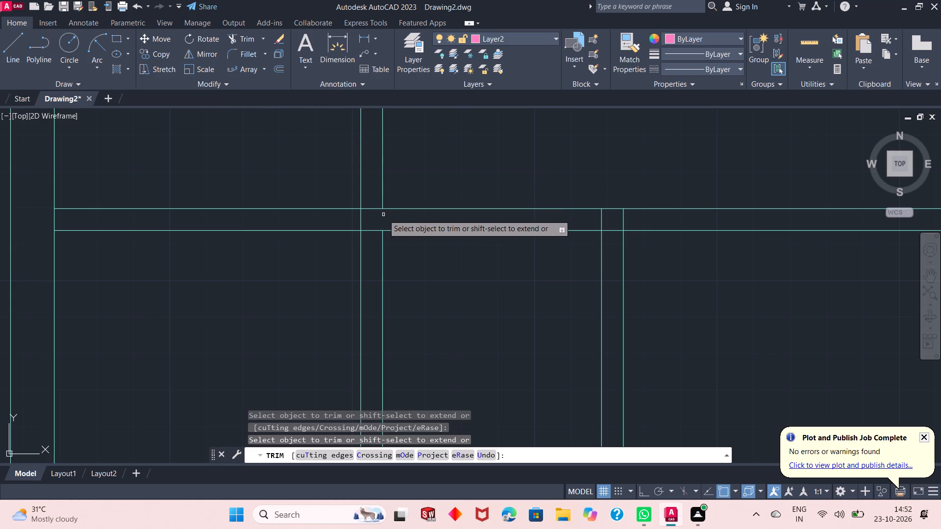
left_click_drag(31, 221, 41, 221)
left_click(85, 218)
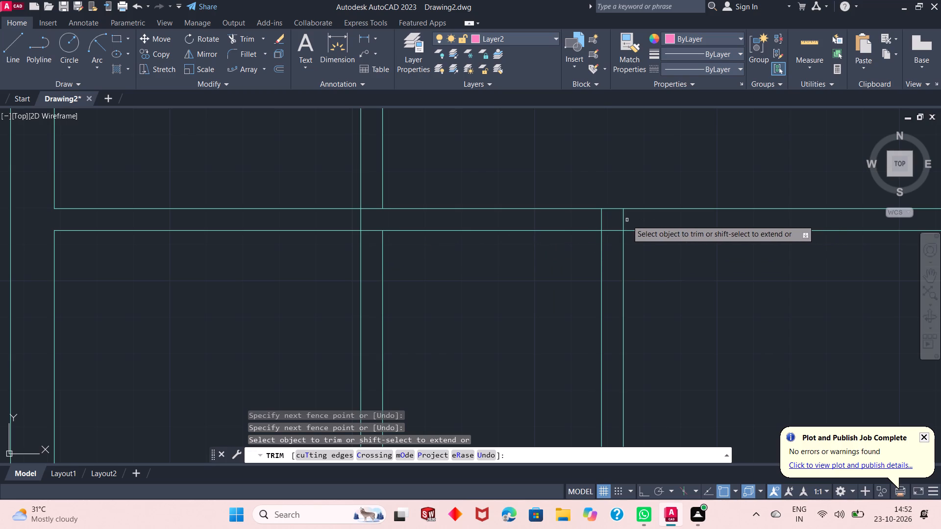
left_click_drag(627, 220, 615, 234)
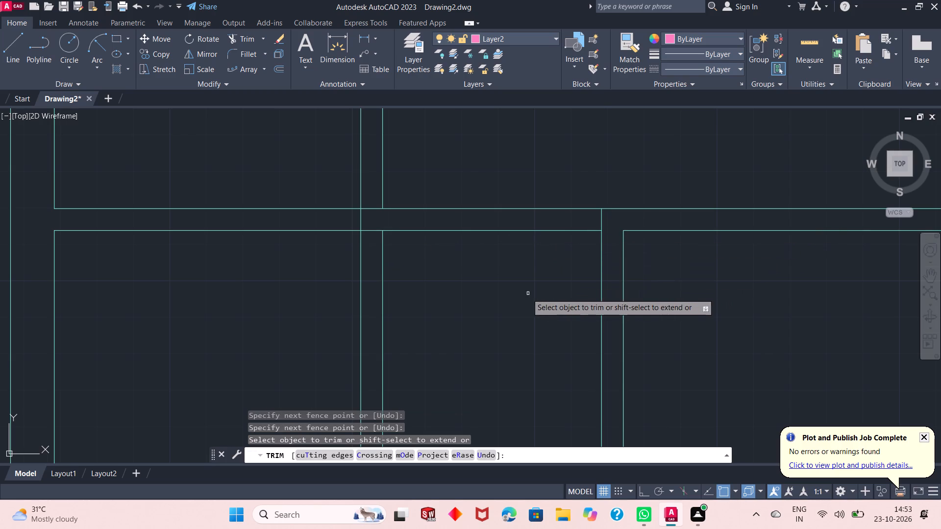
Measure the space between the top wall and the horizontal partition using Quick measure.
scroll(493, 243, "down", 2)
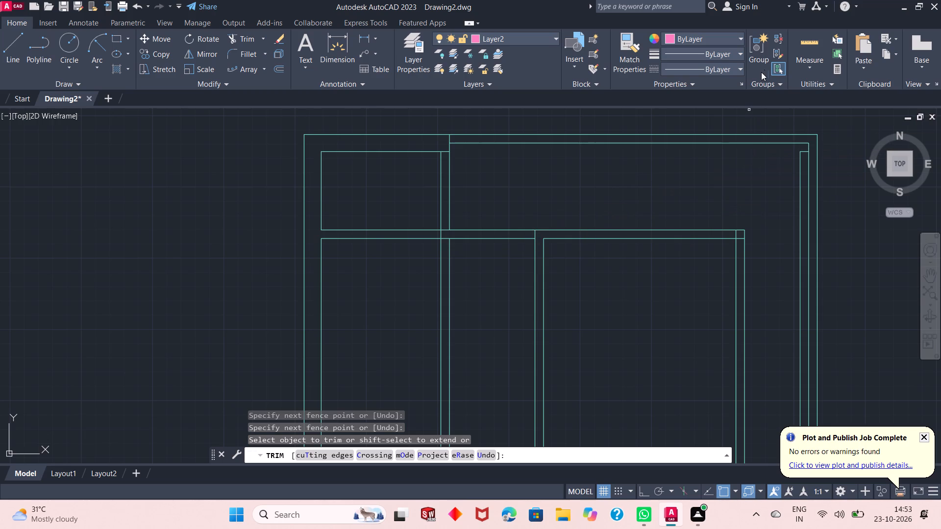
left_click(811, 48)
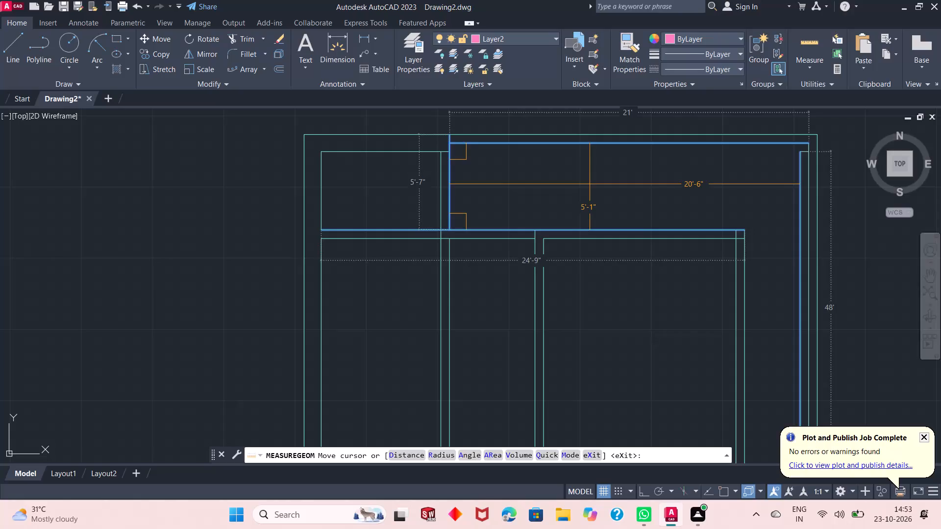
key("Escape")
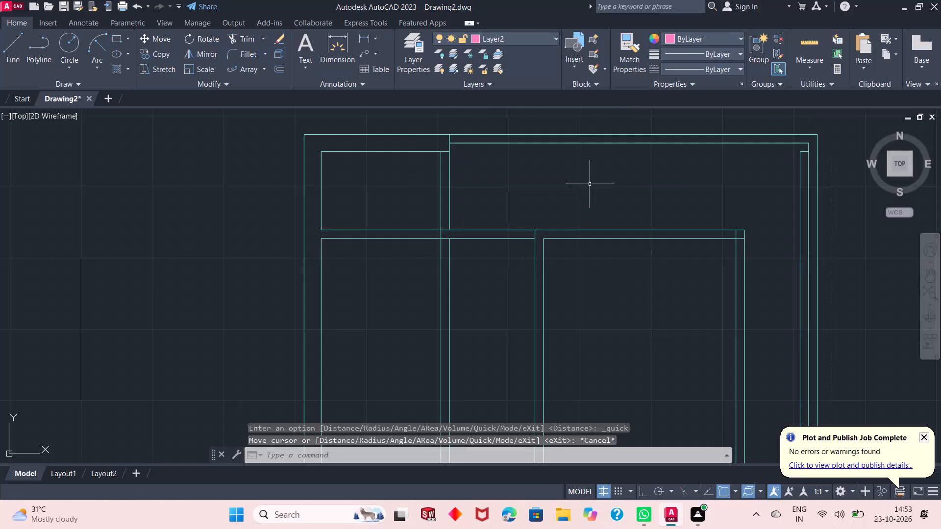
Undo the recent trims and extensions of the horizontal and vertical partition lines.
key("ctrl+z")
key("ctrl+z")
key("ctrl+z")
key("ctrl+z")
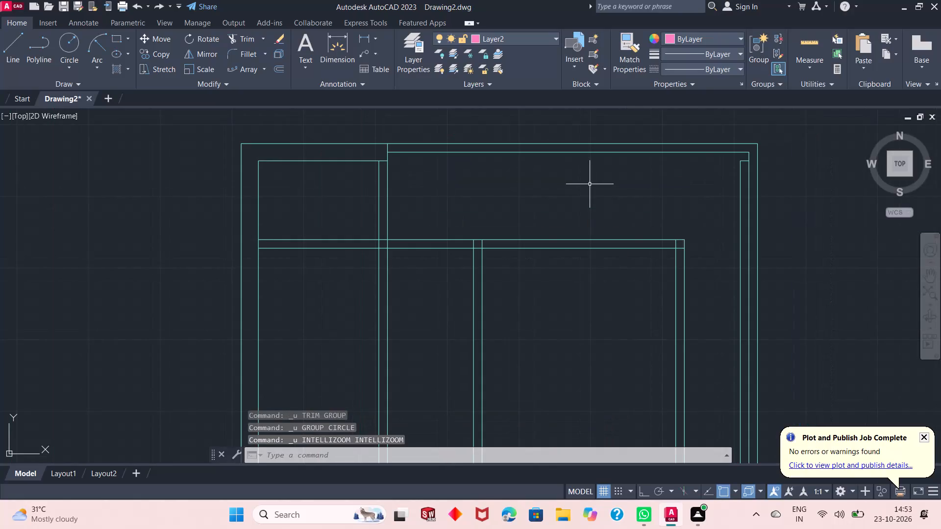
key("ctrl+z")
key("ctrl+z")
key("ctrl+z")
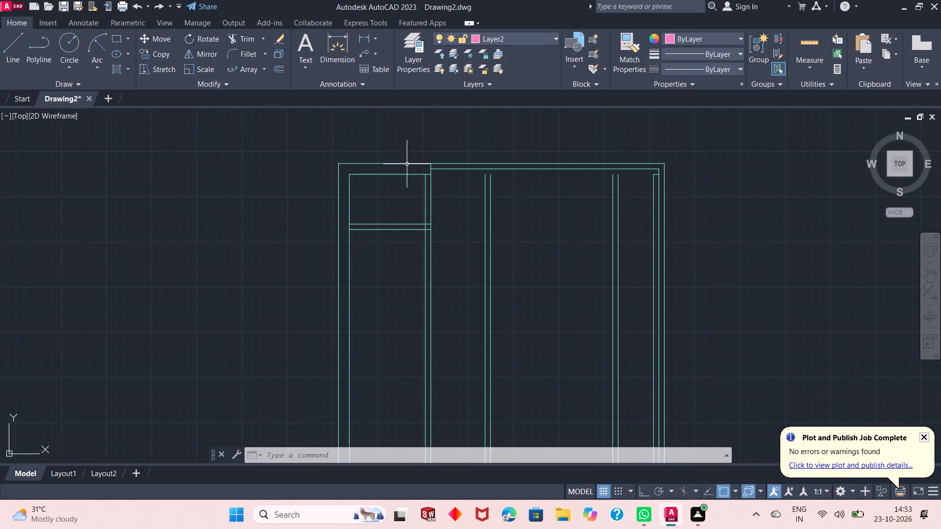
Offset the inner top line right of the left room 4'7" downward, and offset the result through the left partition's lower line.
left_click(282, 72)
right_click(235, 164)
left_click(249, 172)
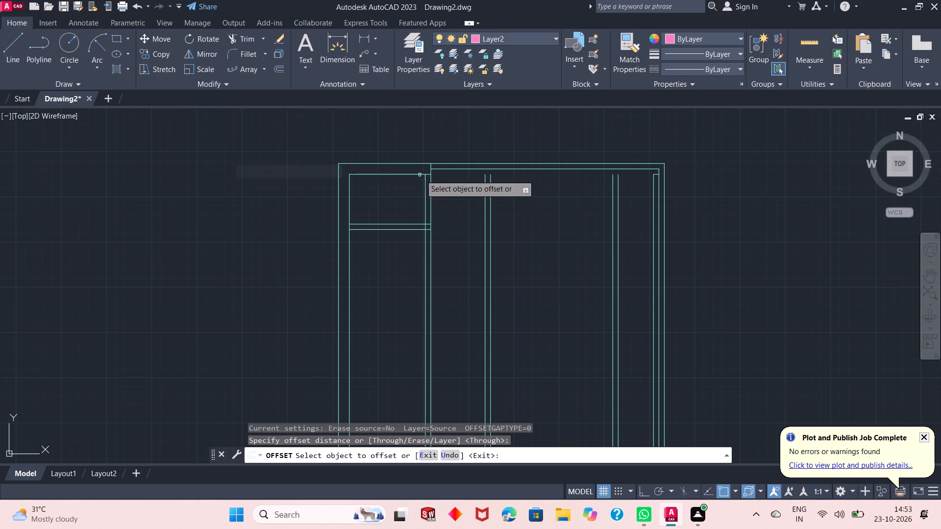
left_click(442, 169)
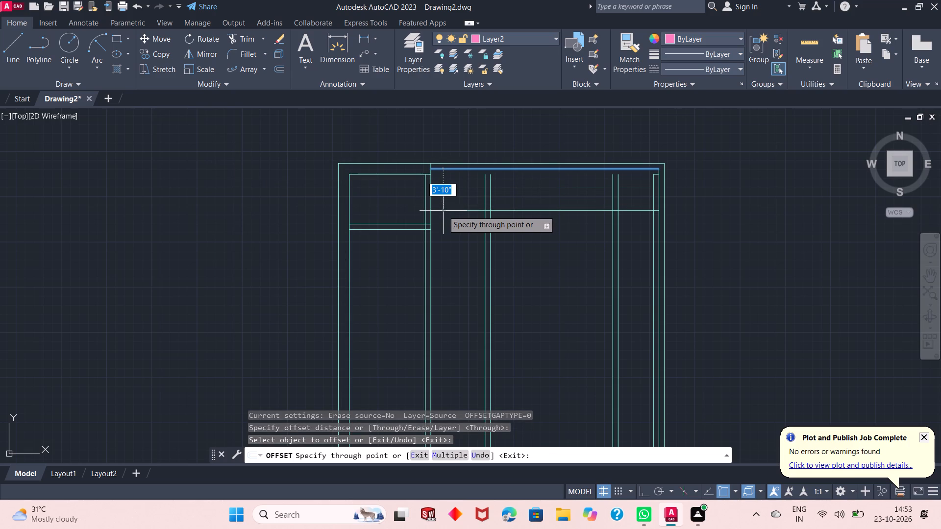
type("4'7\"")
key("Return")
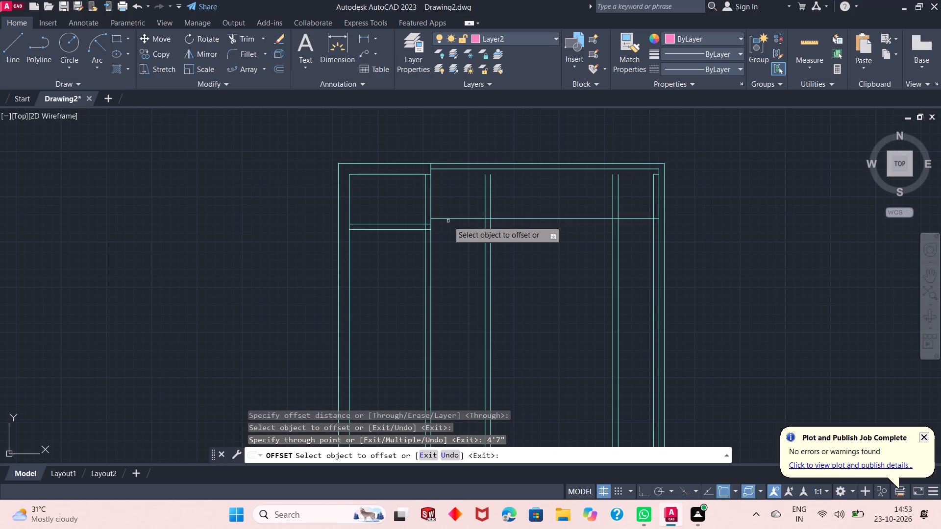
left_click(450, 218)
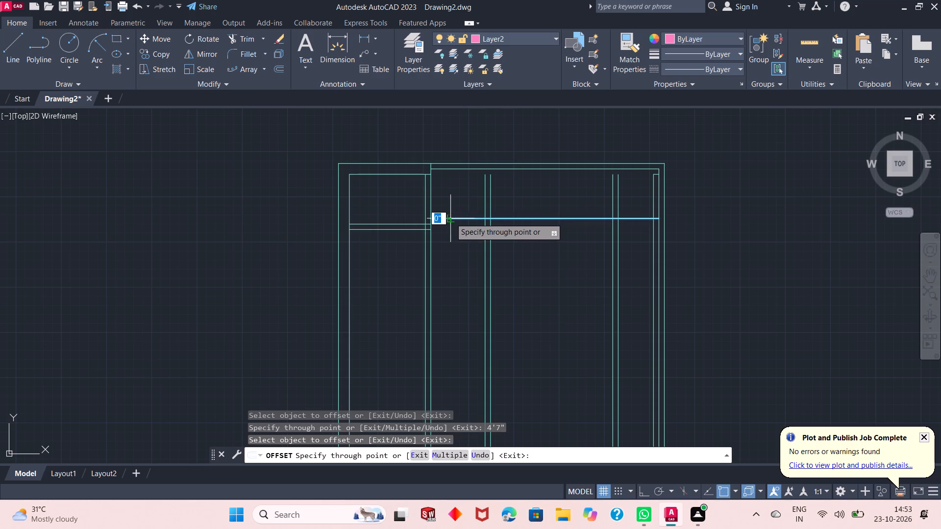
left_click(428, 229)
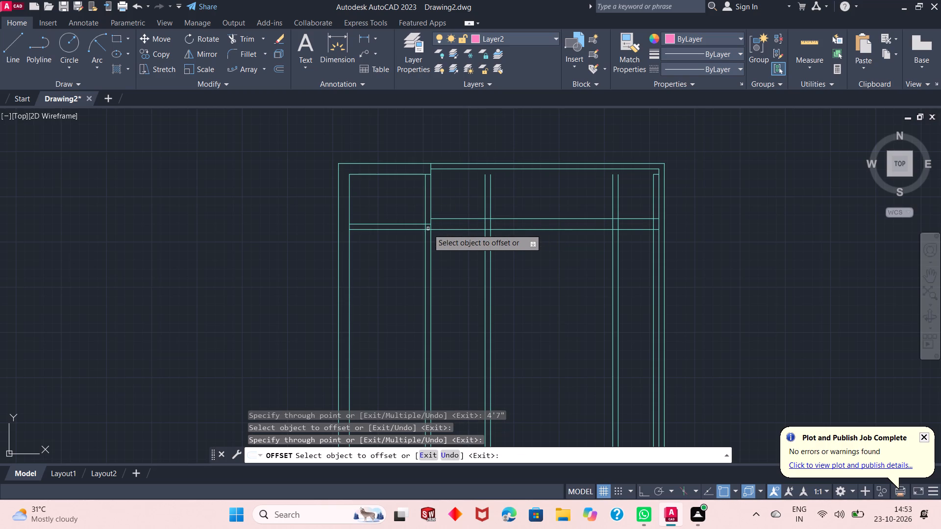
right_click(702, 193)
left_click(721, 198)
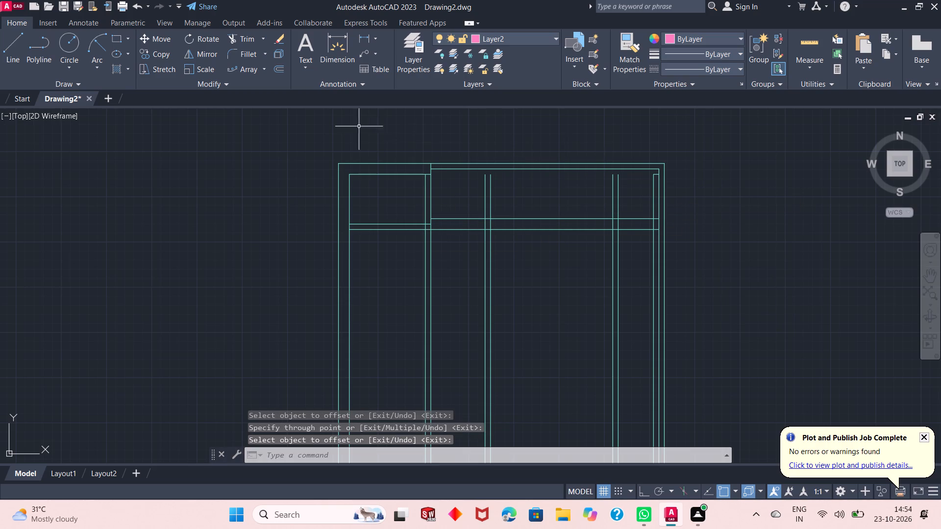
Trim the middle and right vertical partitions above the horizontal partition, and the horizontal partition lines beyond the right vertical partition.
left_click(248, 43)
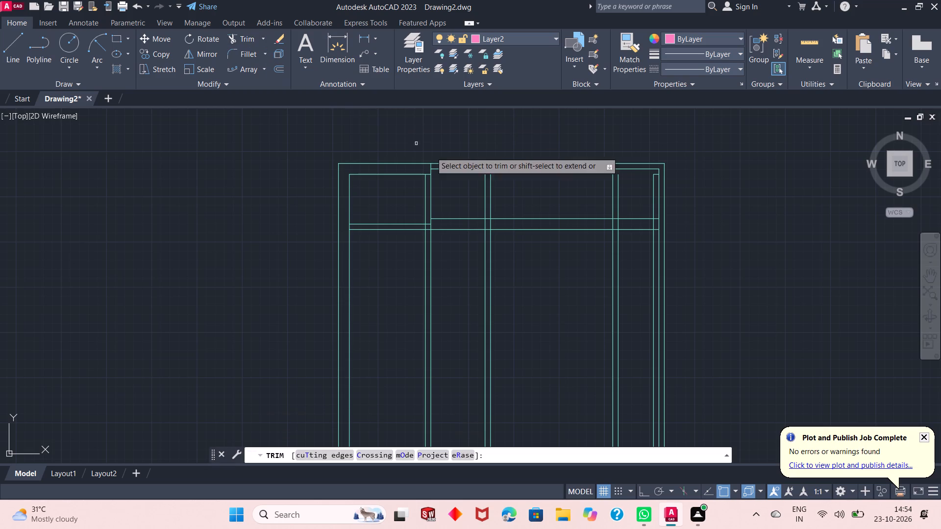
left_click_drag(472, 194, 620, 206)
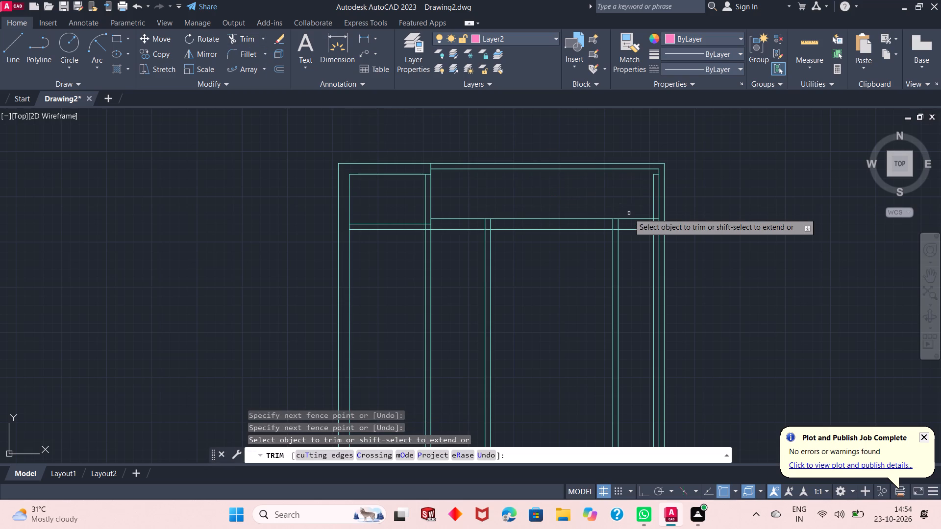
left_click_drag(631, 211, 635, 230)
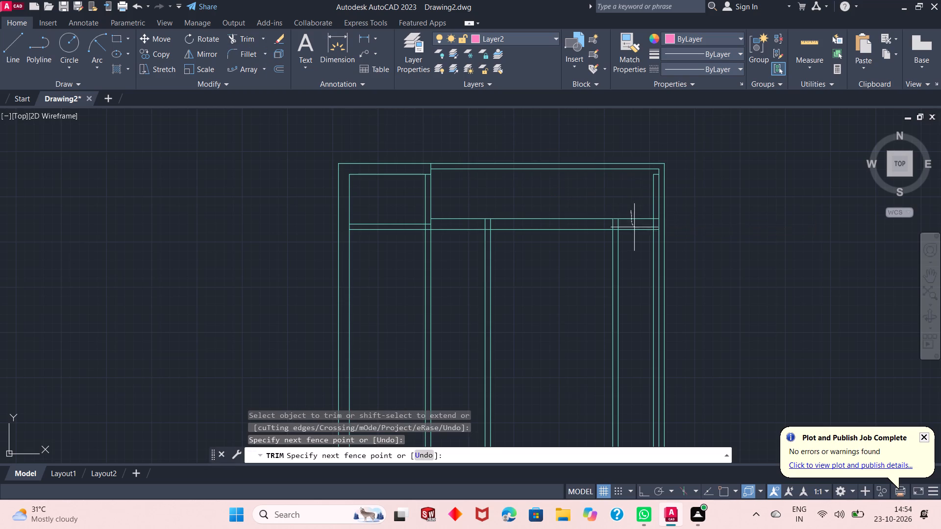
left_click_drag(635, 230, 640, 249)
scroll(654, 228, "up", 4)
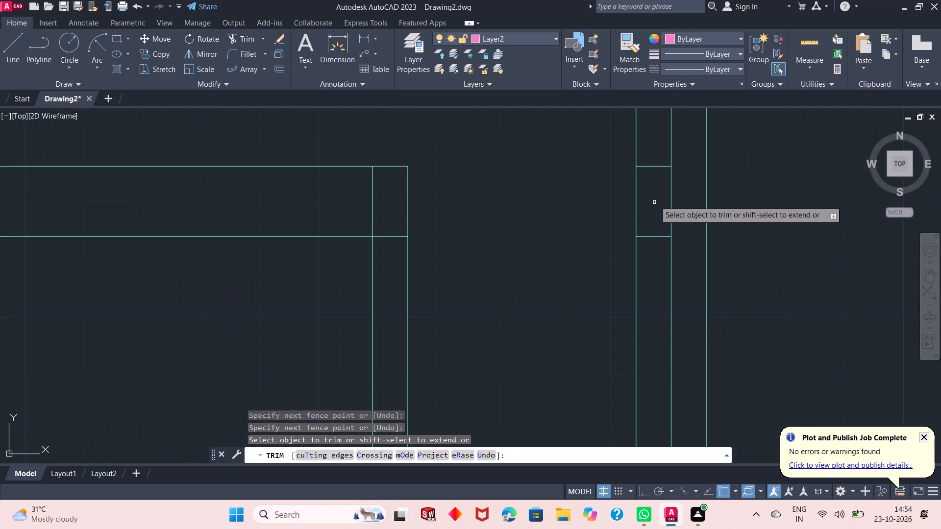
left_click_drag(647, 156, 660, 259)
scroll(656, 258, "down", 2)
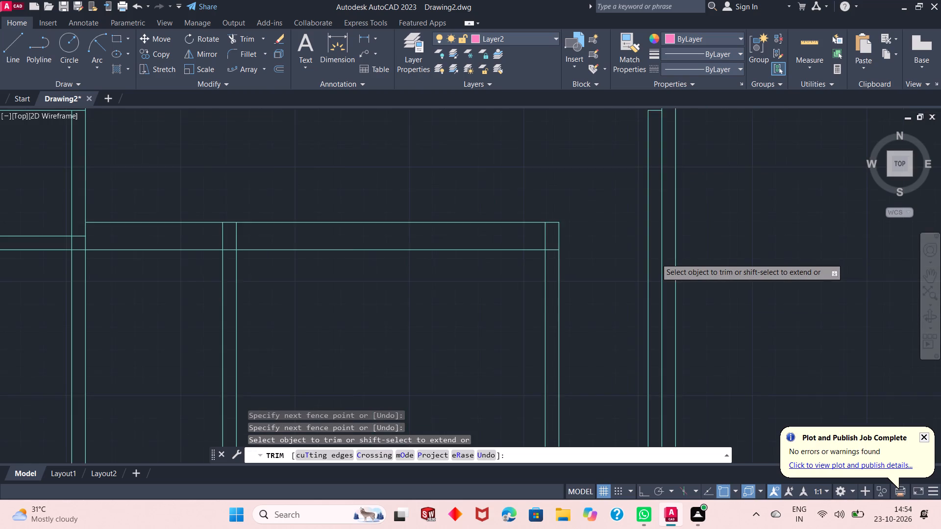
scroll(656, 258, "down", 2)
Trim the lower horizontal line and the middle vertical partition's right line inside their junction.
scroll(423, 278, "up", 1)
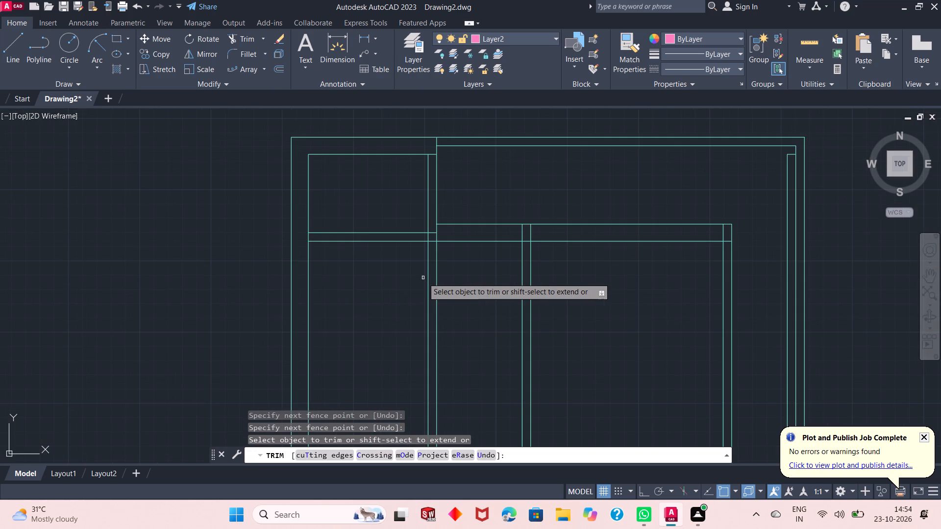
scroll(533, 235, "up", 1)
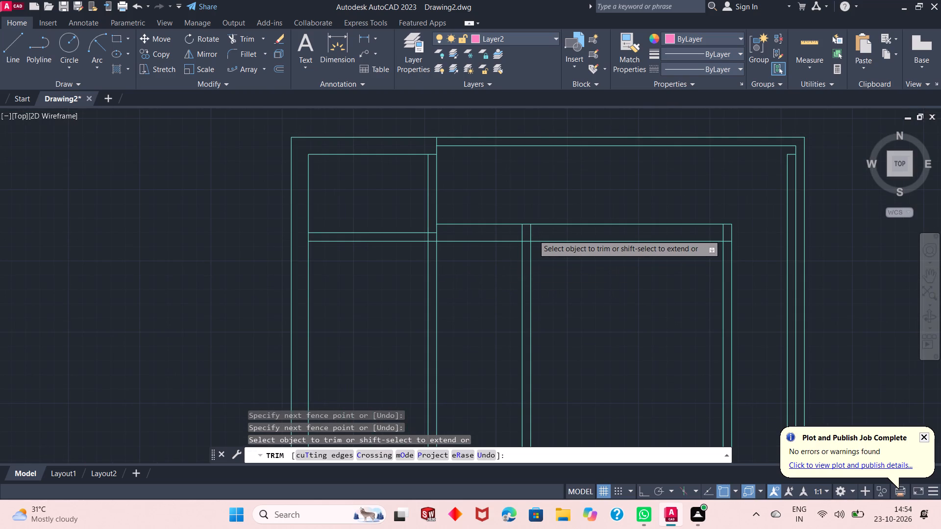
left_click_drag(533, 235, 520, 250)
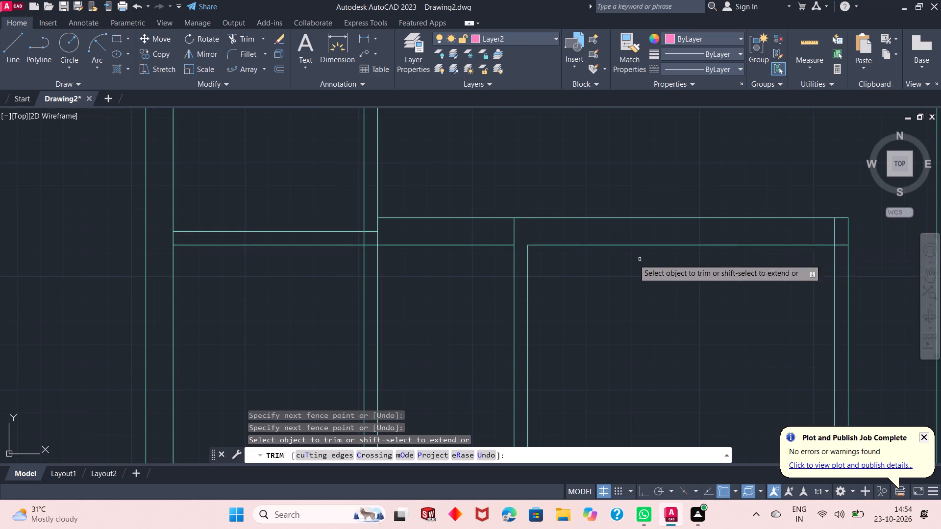
scroll(518, 217, "down", 3)
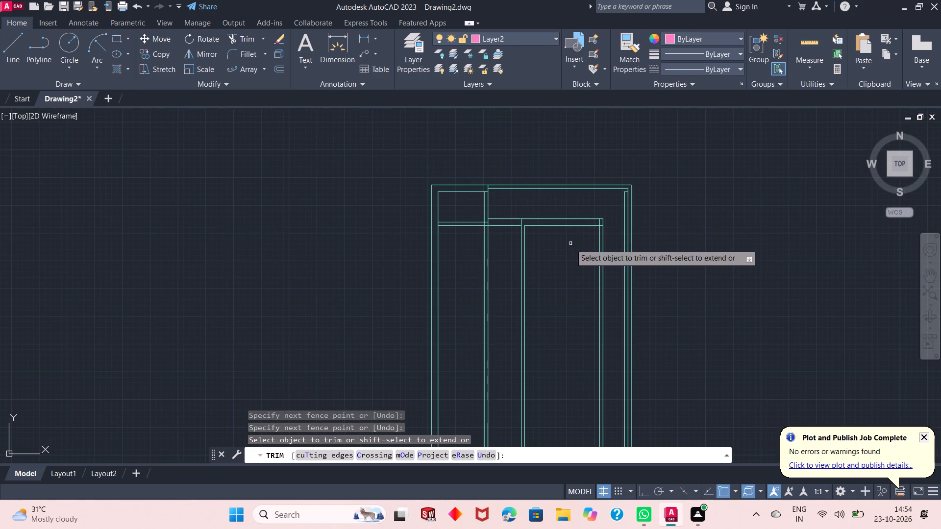
scroll(567, 263, "up", 1)
right_click(756, 199)
left_click(765, 203)
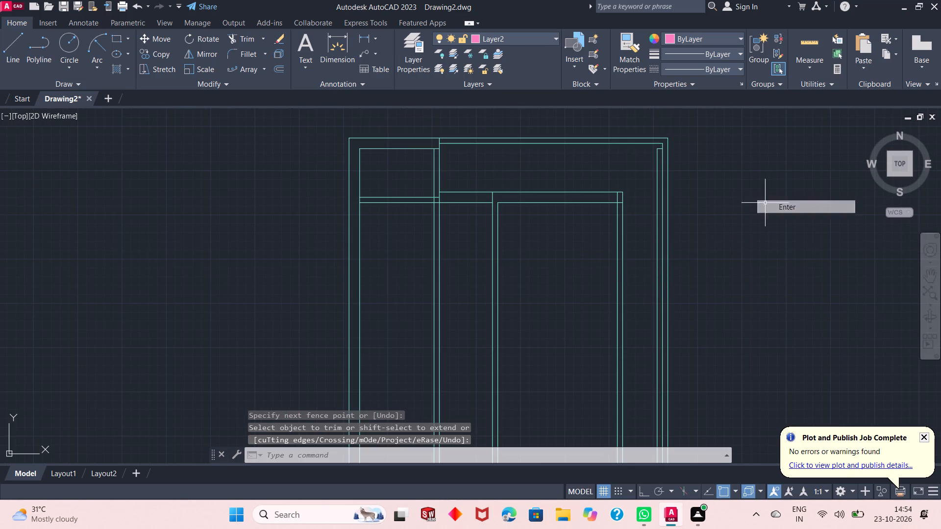
Erase the outer line of the right vertical partition.
left_click(621, 222)
right_click(710, 189)
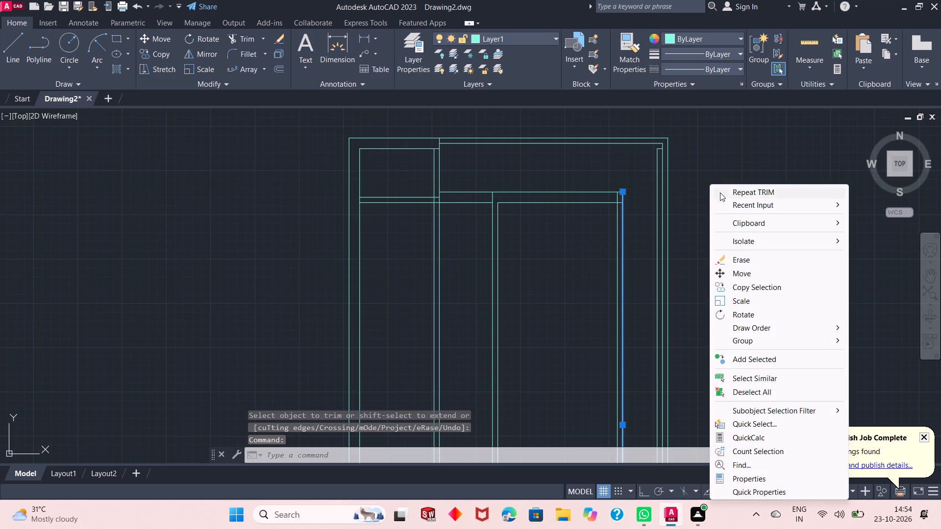
left_click(716, 260)
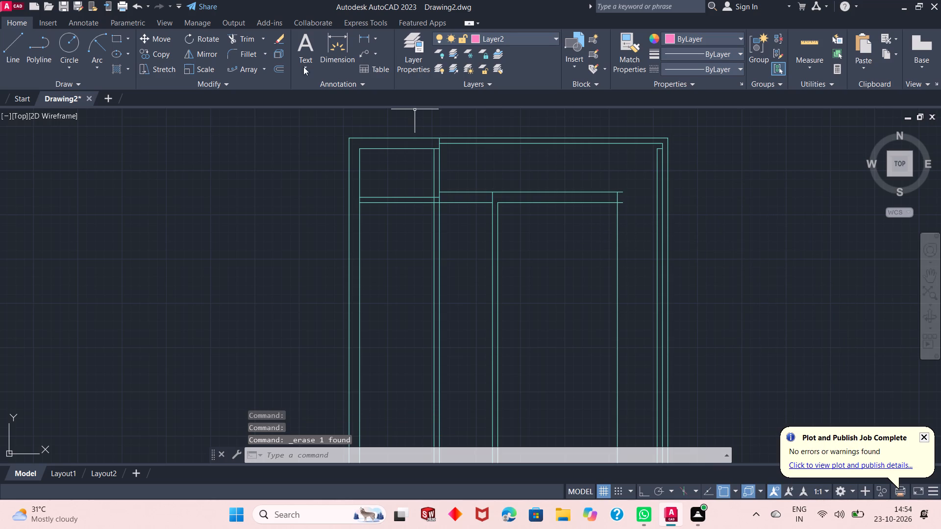
Offset the right vertical partition's remaining line 1' outward, toward the plan's right outer wall.
left_click(280, 67)
right_click(256, 143)
left_click(281, 150)
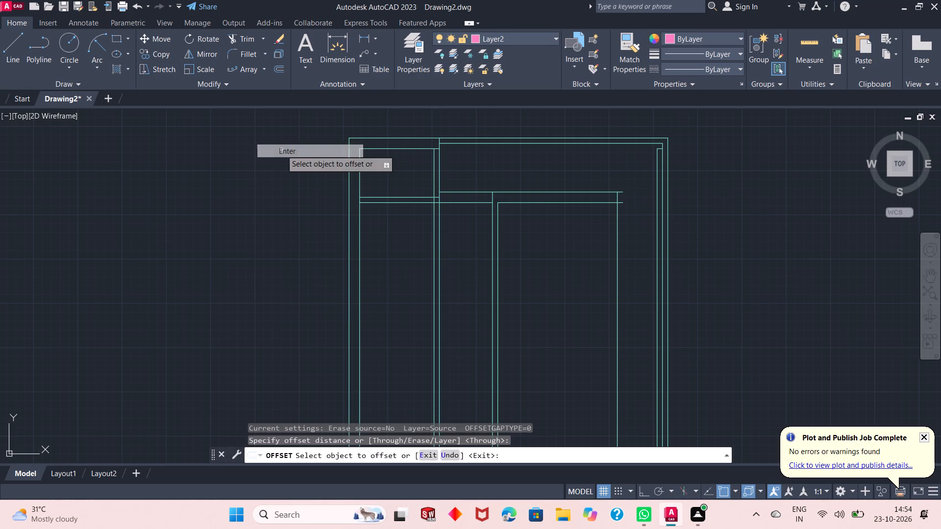
left_click(617, 245)
type("1'")
key("Return")
right_click(670, 188)
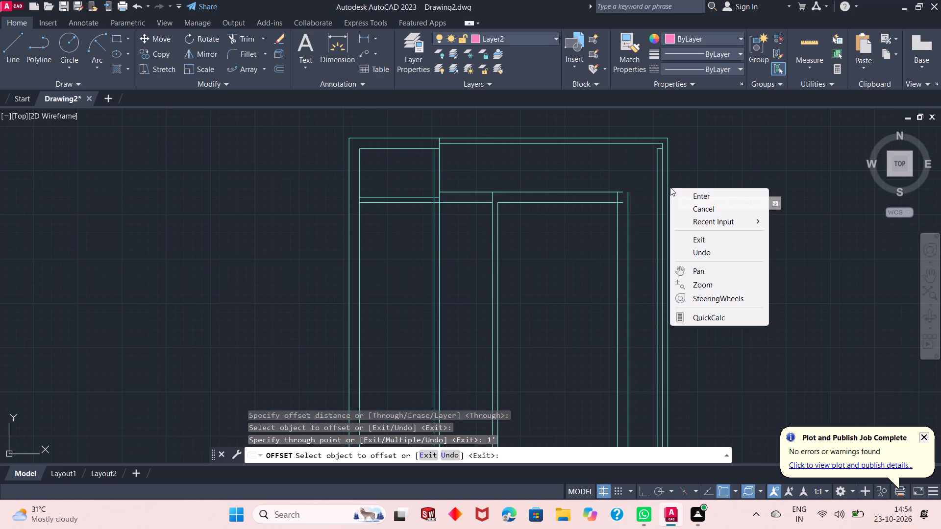
left_click(685, 195)
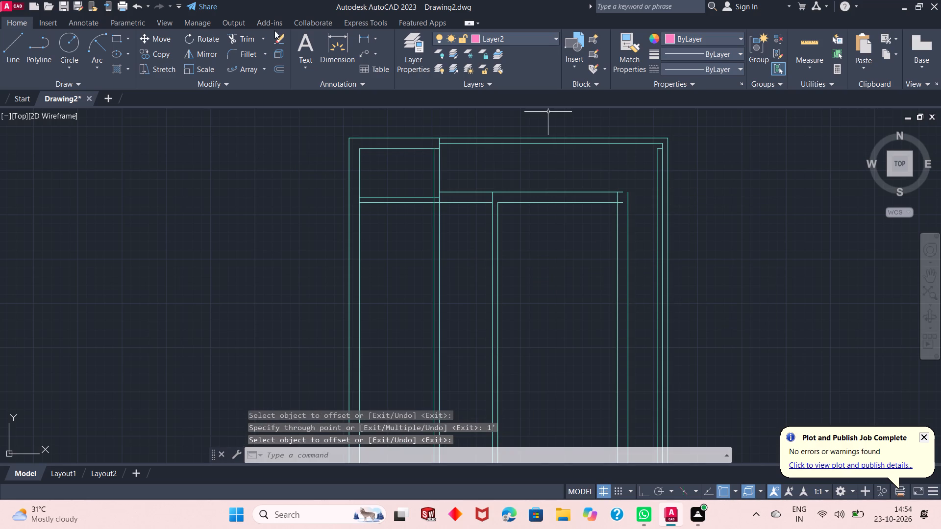
Extend both horizontal partition lines to the new outer line of the right vertical wall.
left_click(259, 34)
left_click(261, 44)
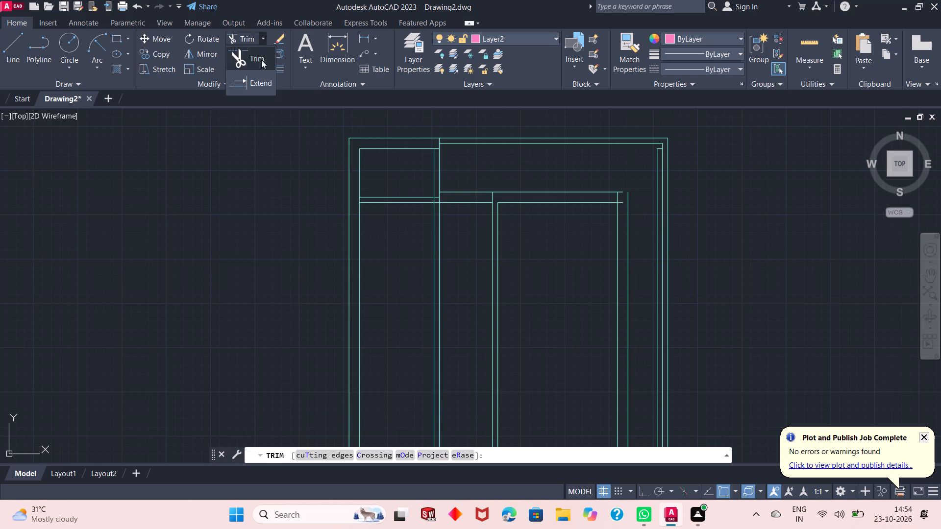
left_click(258, 80)
scroll(592, 183, "up", 2)
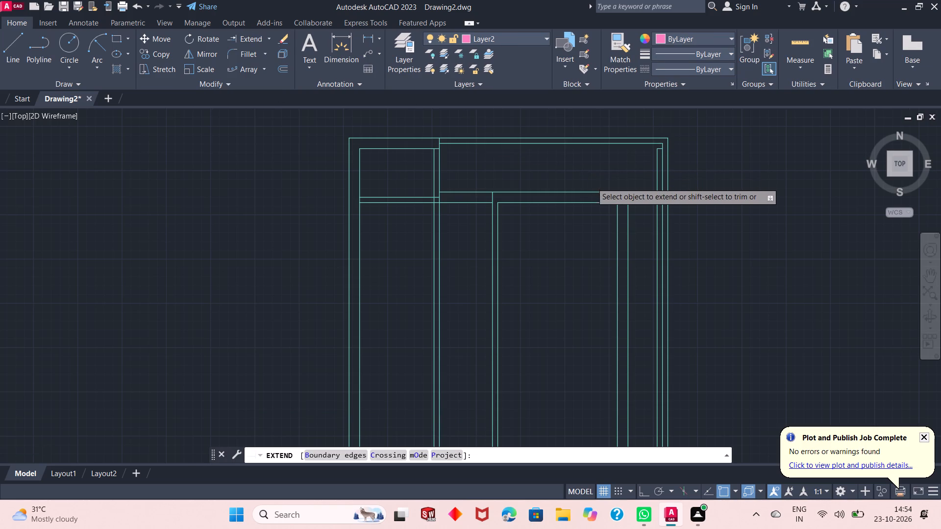
left_click(661, 209)
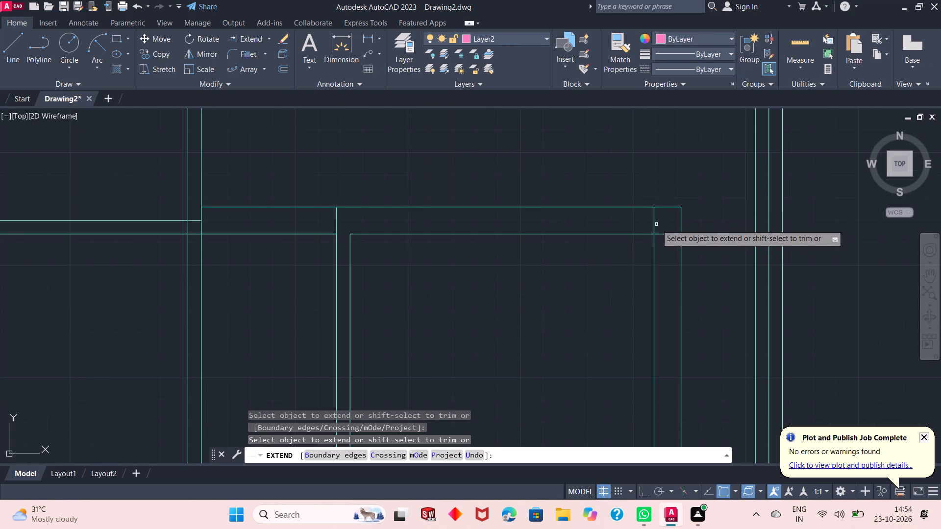
left_click(665, 234)
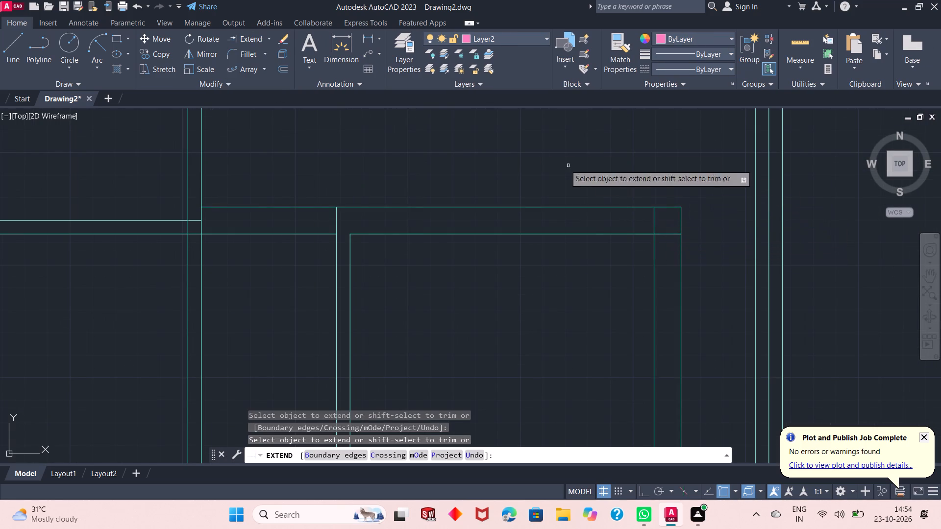
right_click(470, 108)
right_click(479, 123)
left_click(493, 129)
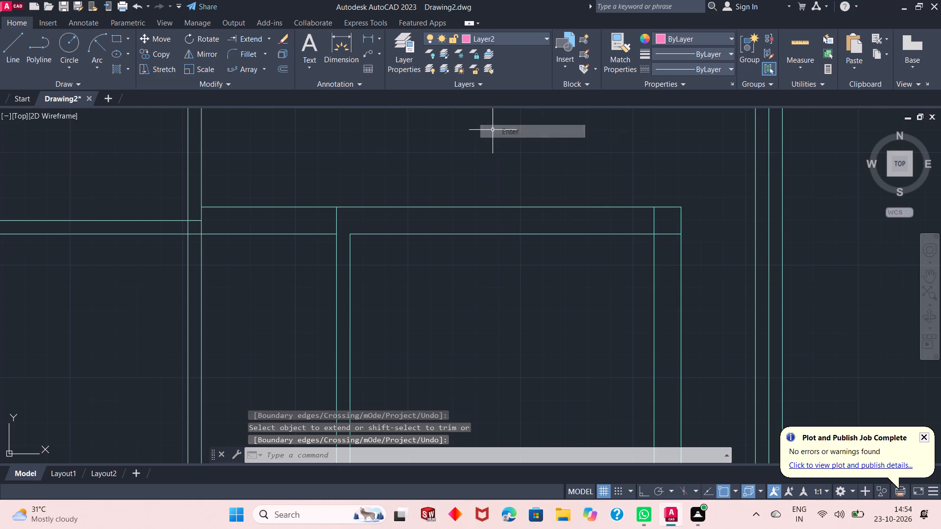
Trim the overlapping inner line ends at the corner of the horizontal and right vertical walls.
scroll(587, 216, "down", 1)
scroll(546, 168, "down", 1)
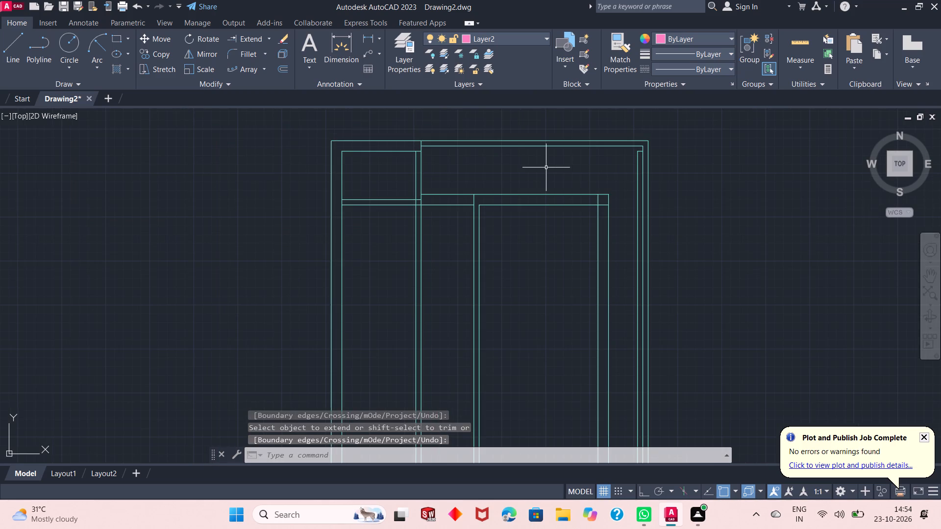
scroll(529, 182, "down", 1)
scroll(537, 234, "up", 1)
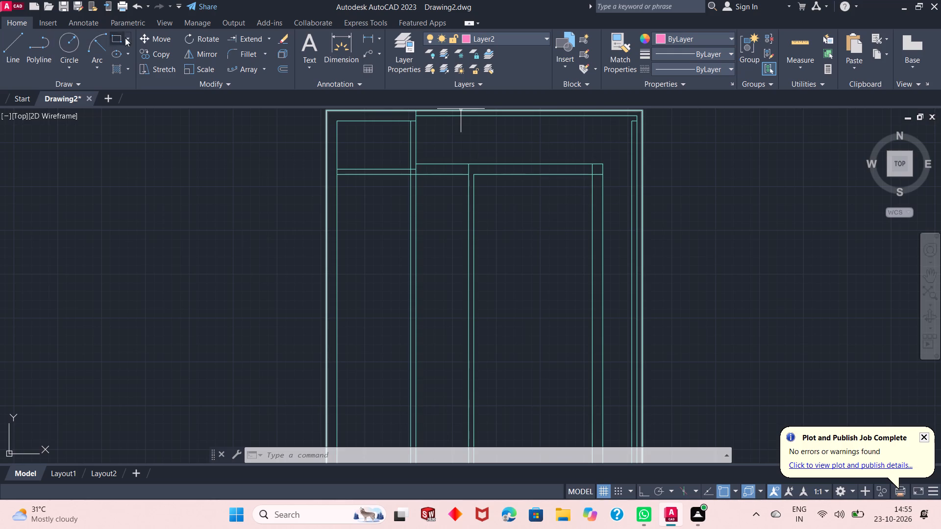
left_click(267, 39)
left_click(258, 48)
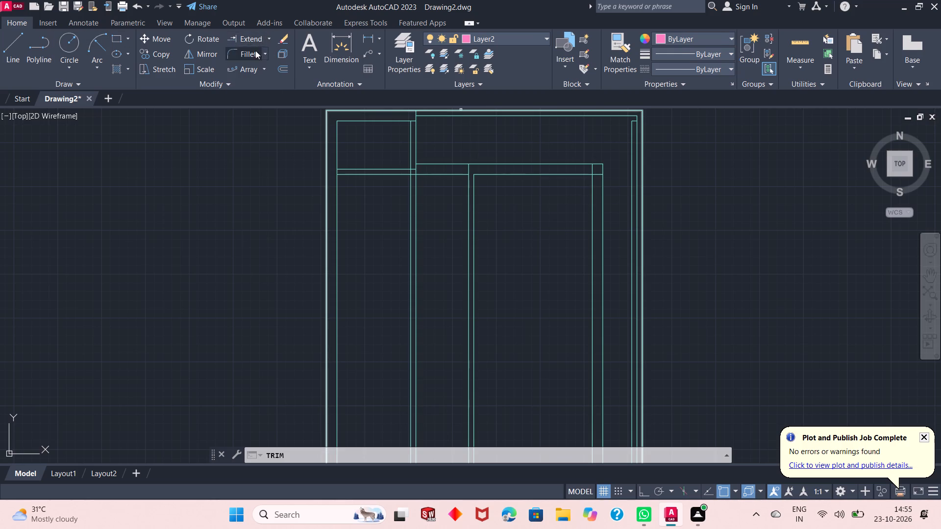
scroll(610, 182, "up", 3)
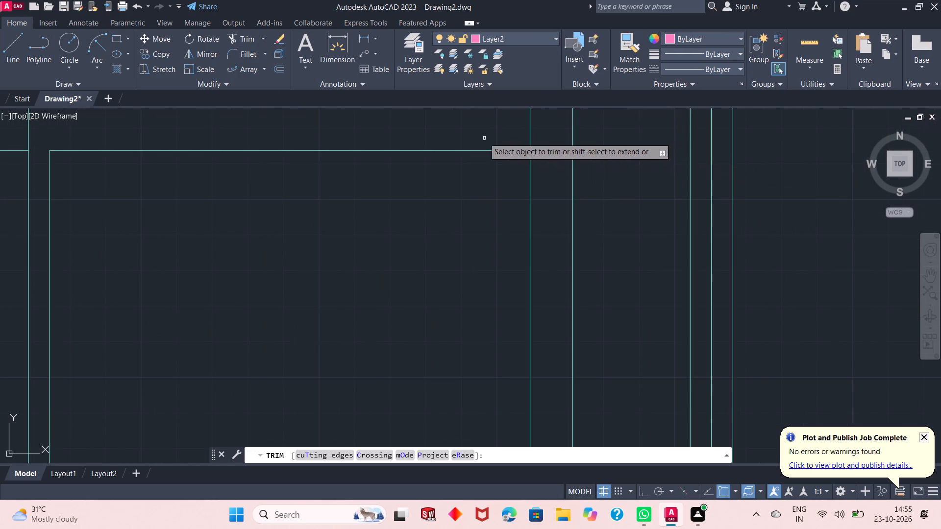
left_click_drag(489, 137, 553, 174)
scroll(532, 212, "down", 3)
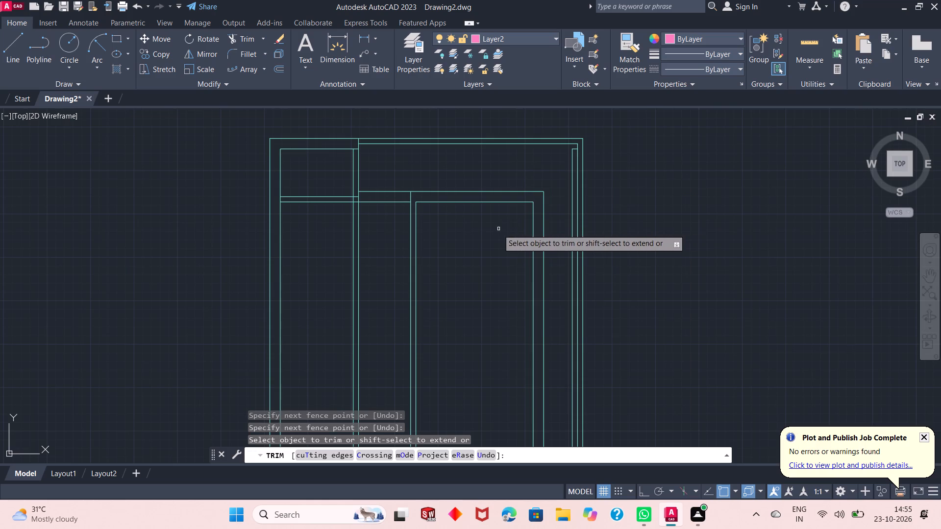
right_click(497, 230)
left_click(506, 231)
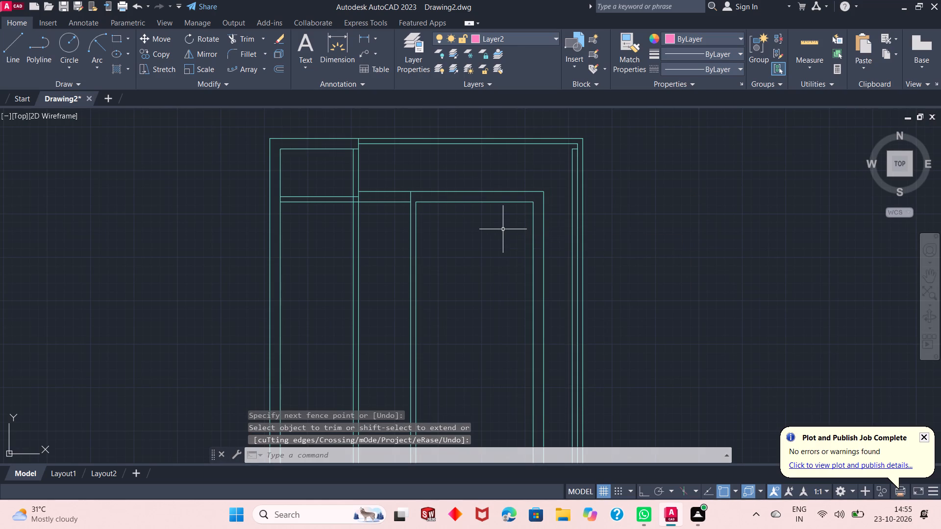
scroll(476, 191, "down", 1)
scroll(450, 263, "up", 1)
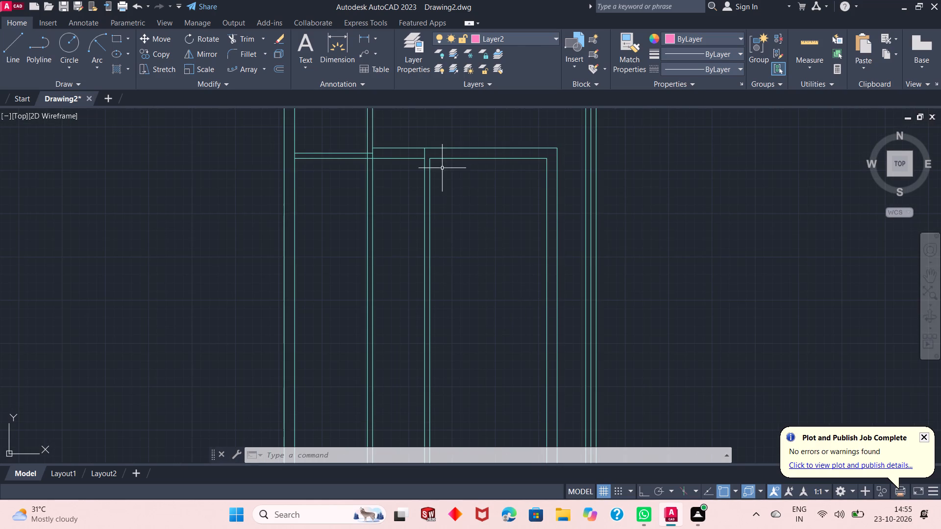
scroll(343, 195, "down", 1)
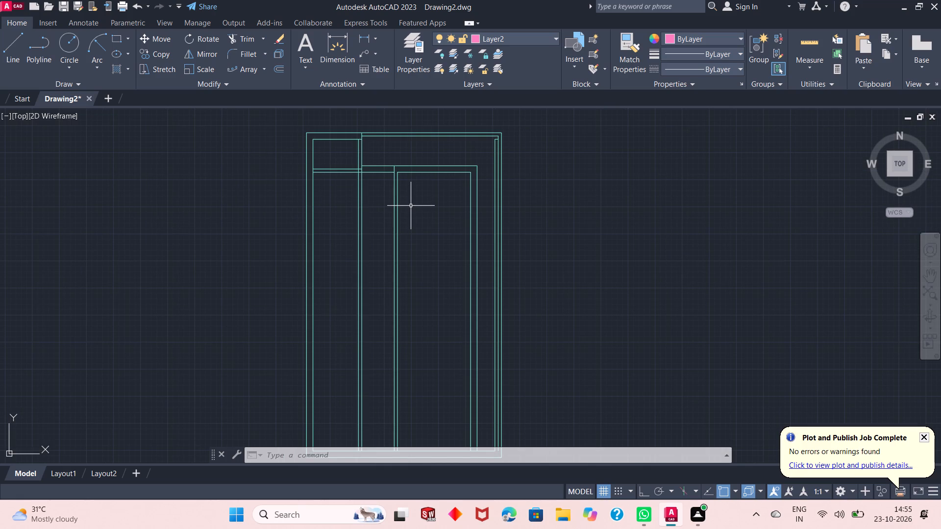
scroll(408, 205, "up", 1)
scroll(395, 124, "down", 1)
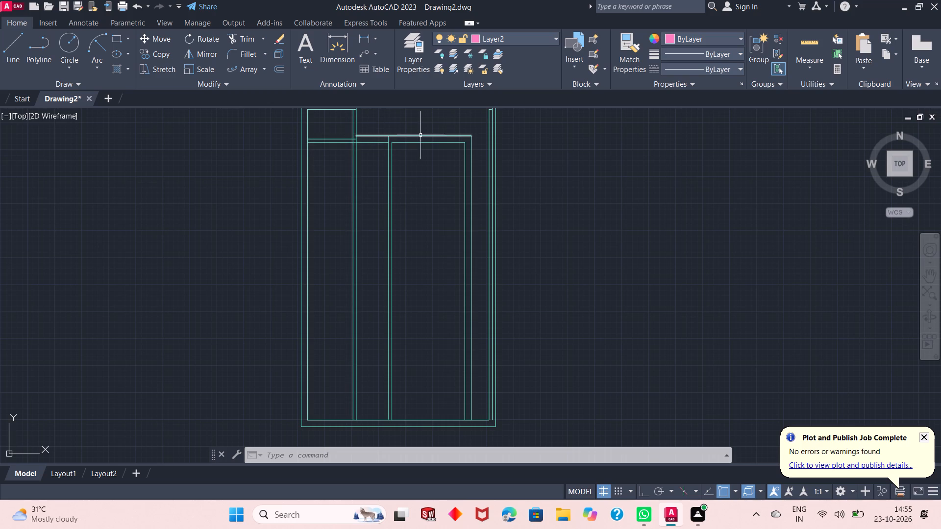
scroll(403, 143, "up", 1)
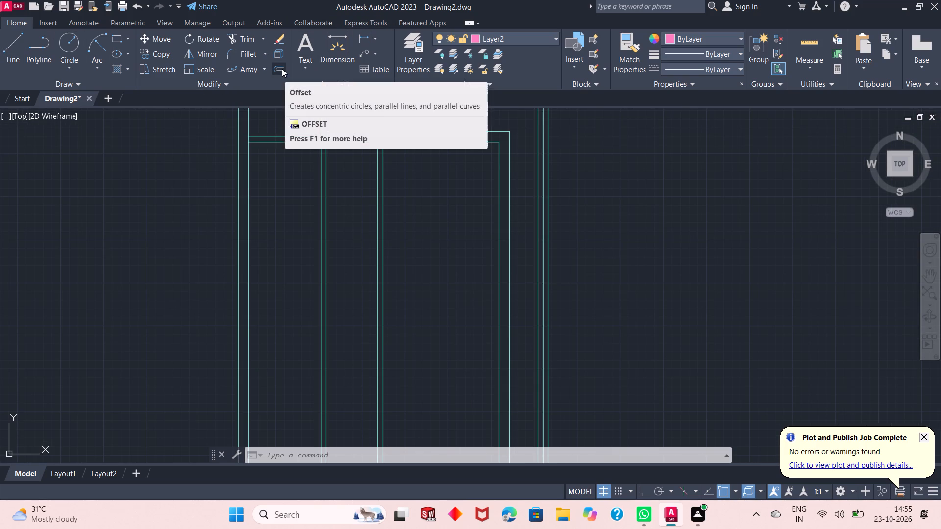
Trim the overlapping wall line ends around the small upper-left room where its partitions meet the outer and horizontal walls.
scroll(276, 196, "down", 2)
scroll(300, 170, "up", 2)
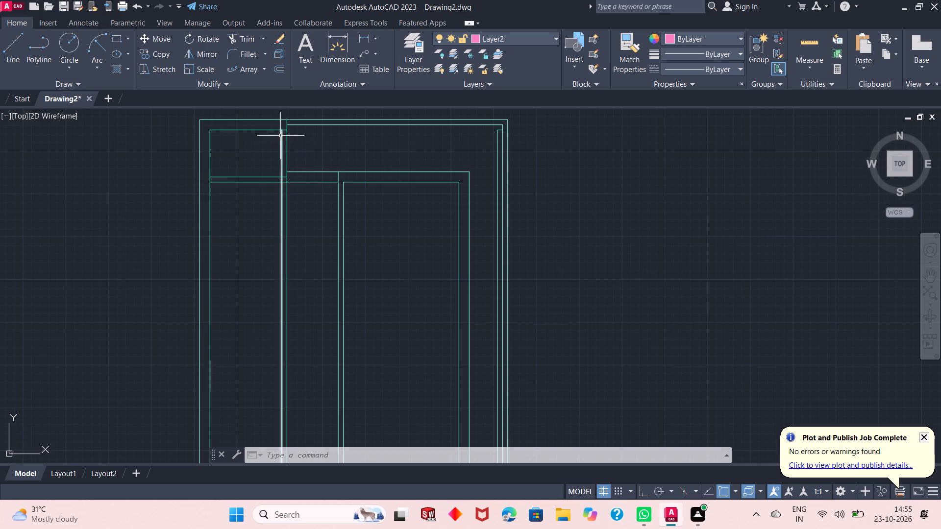
scroll(282, 130, "up", 2)
left_click(249, 41)
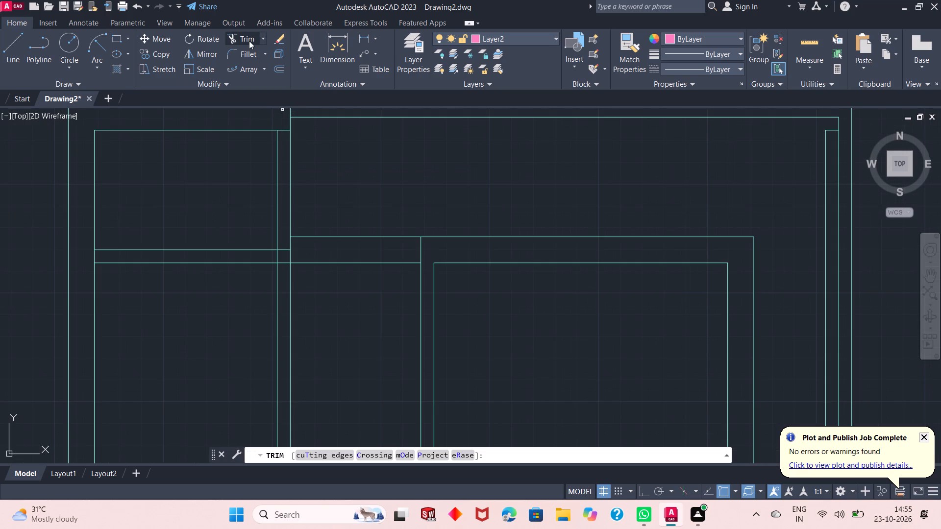
left_click(287, 127)
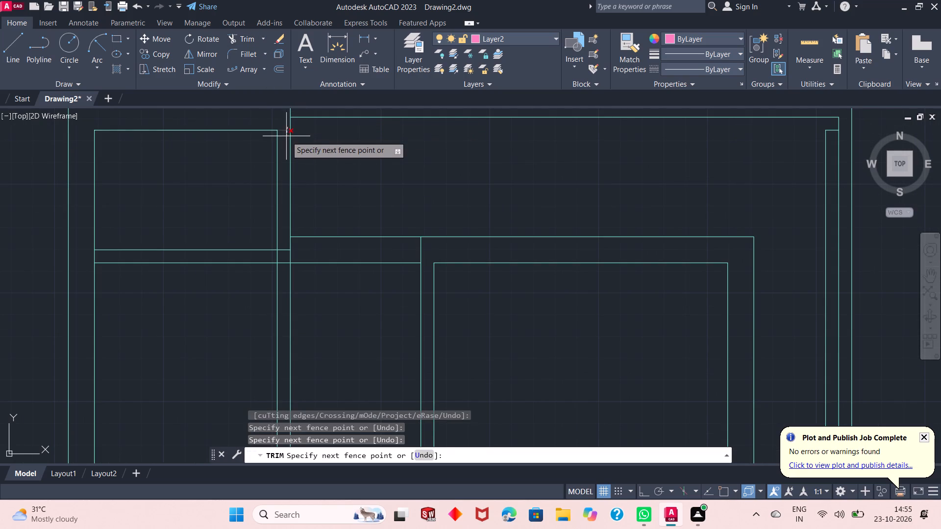
left_click(286, 136)
left_click(81, 254)
left_click(95, 254)
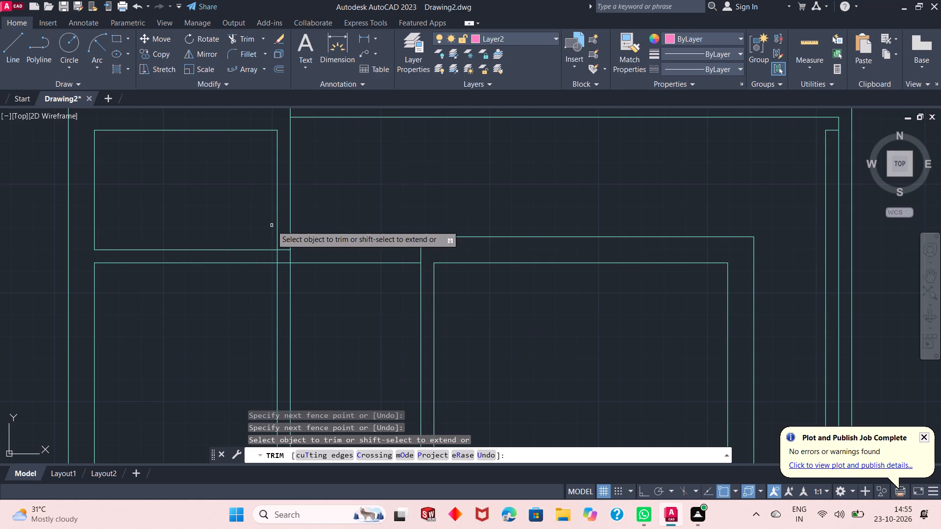
left_click(285, 248)
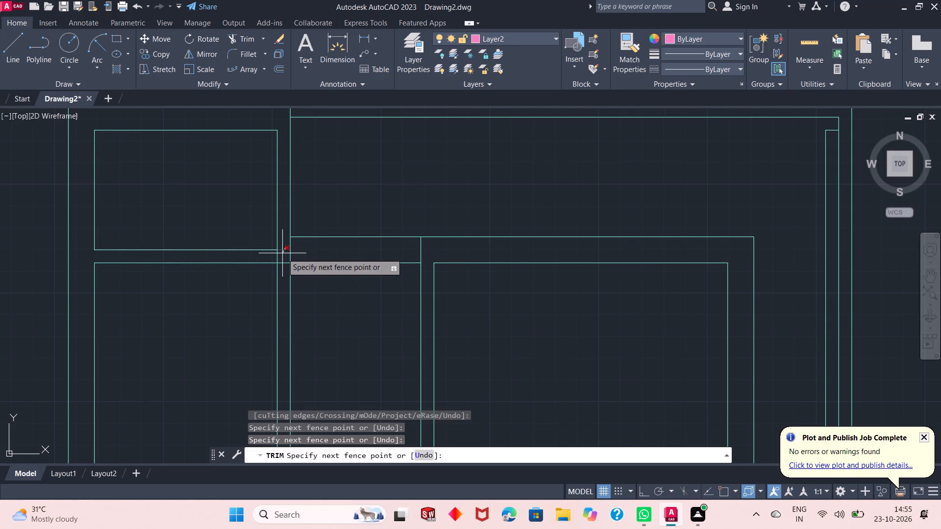
left_click(282, 253)
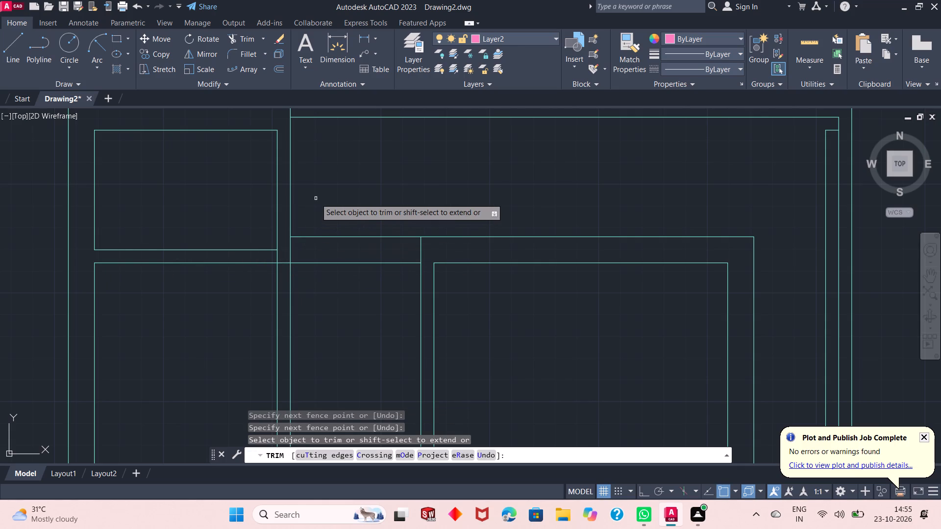
left_click(291, 245)
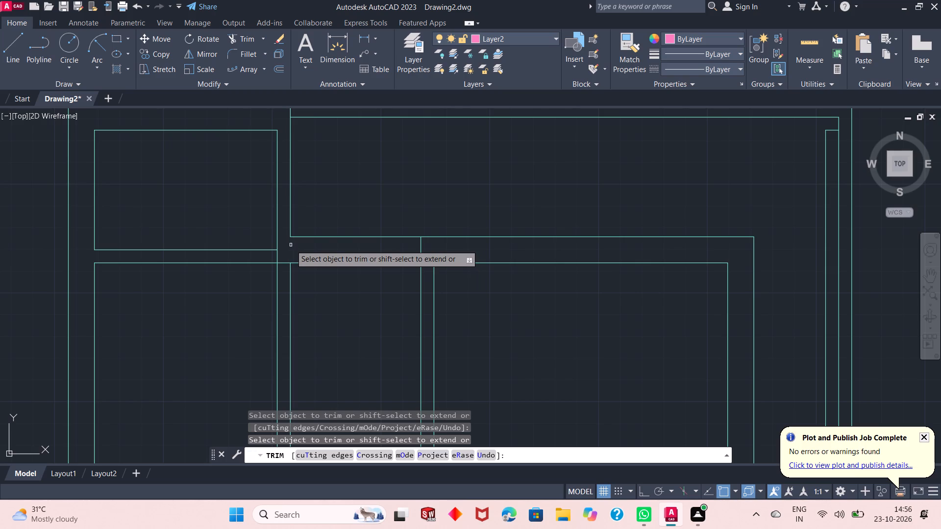
Trim away both lines of the left vertical partition below the horizontal wall.
scroll(287, 217, "down", 2)
left_click(295, 274)
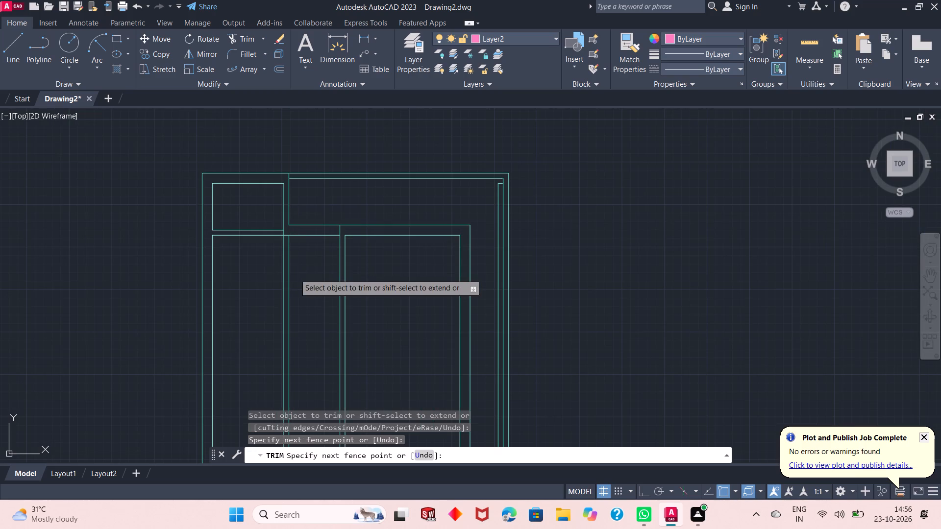
left_click(278, 286)
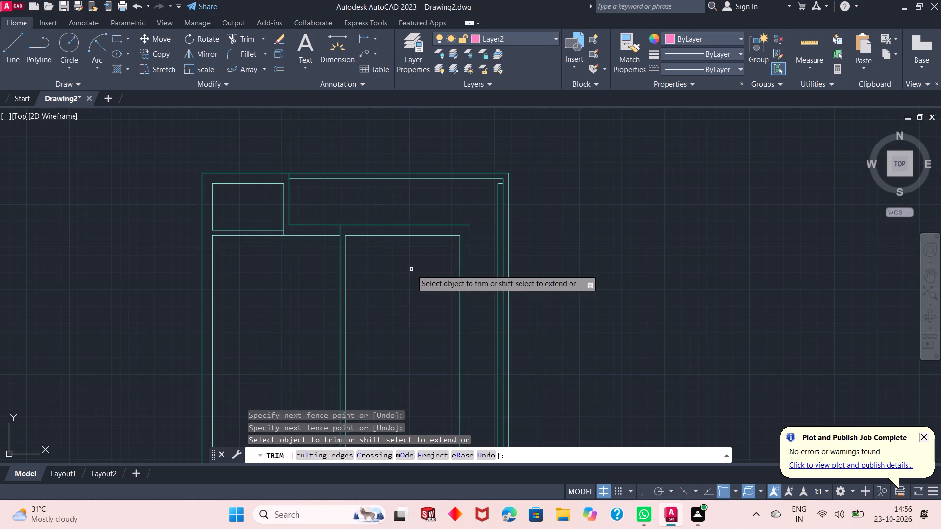
scroll(403, 254, "down", 1)
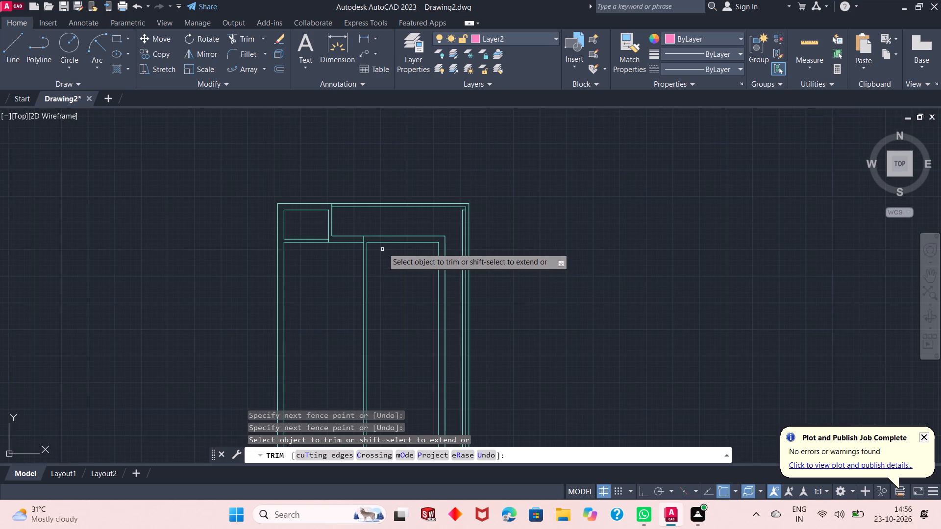
scroll(386, 262, "up", 2)
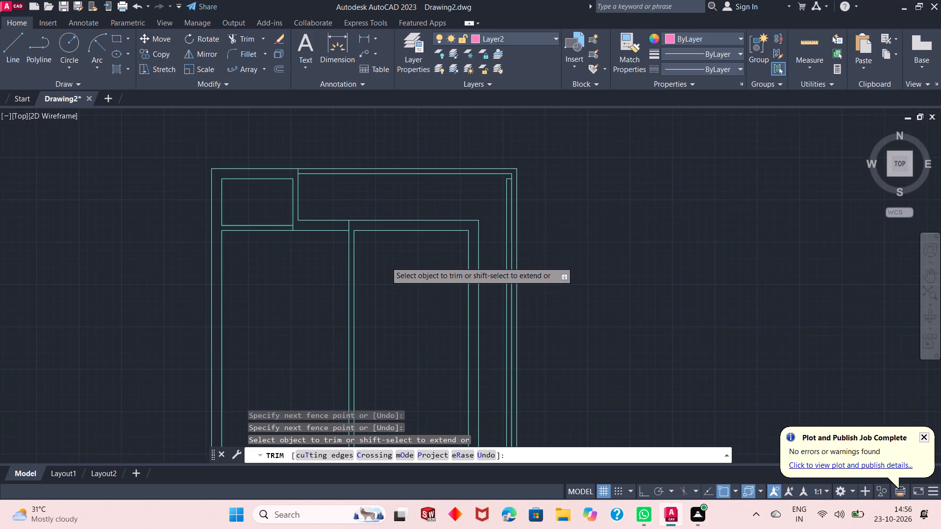
right_click(639, 175)
left_click(650, 181)
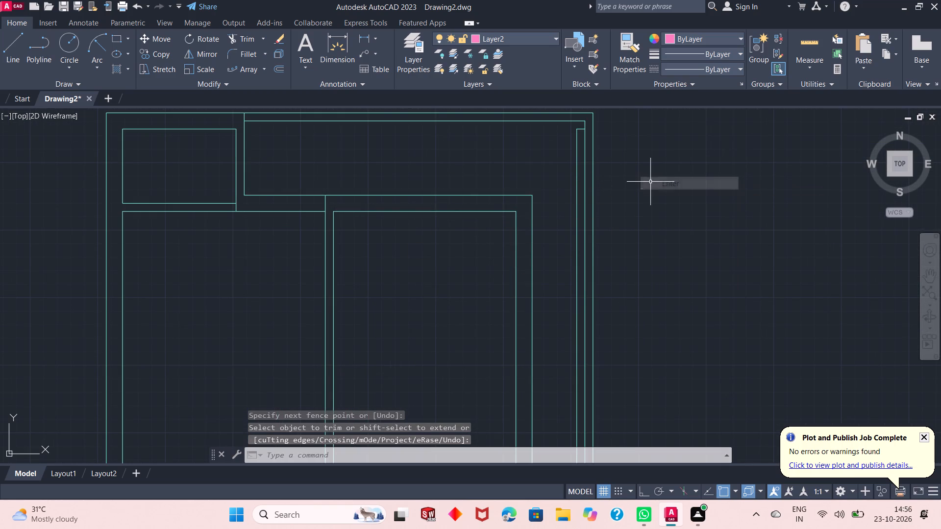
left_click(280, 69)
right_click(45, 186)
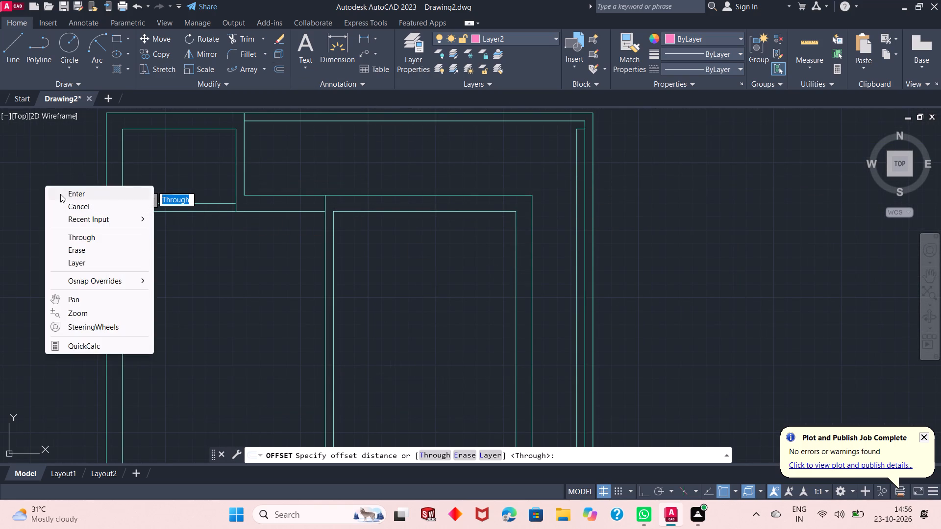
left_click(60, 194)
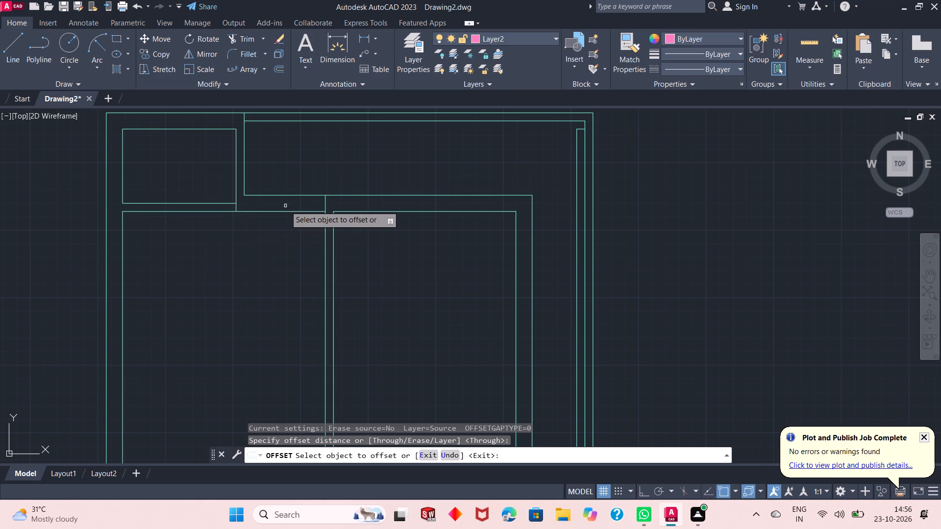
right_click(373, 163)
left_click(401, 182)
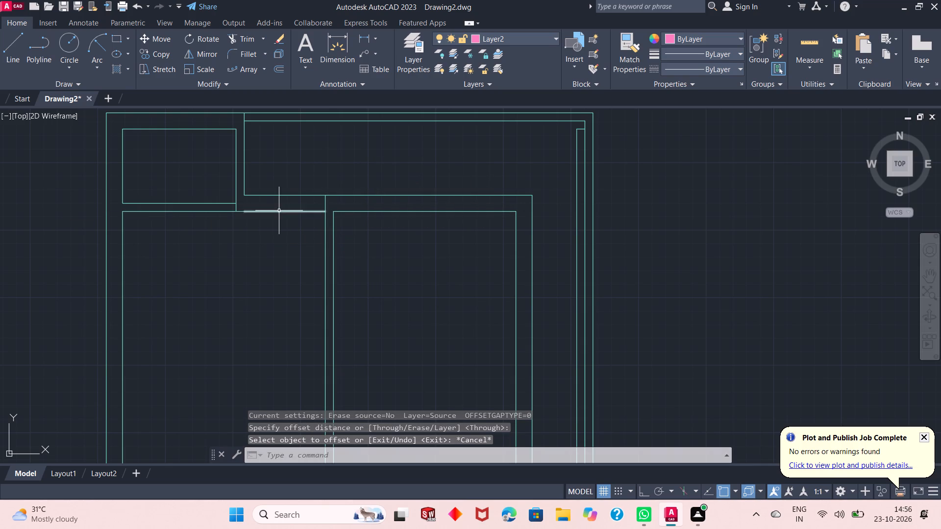
Join the two collinear segments of the horizontal wall's lower line above the left room into one line.
left_click(276, 212)
left_click(212, 211)
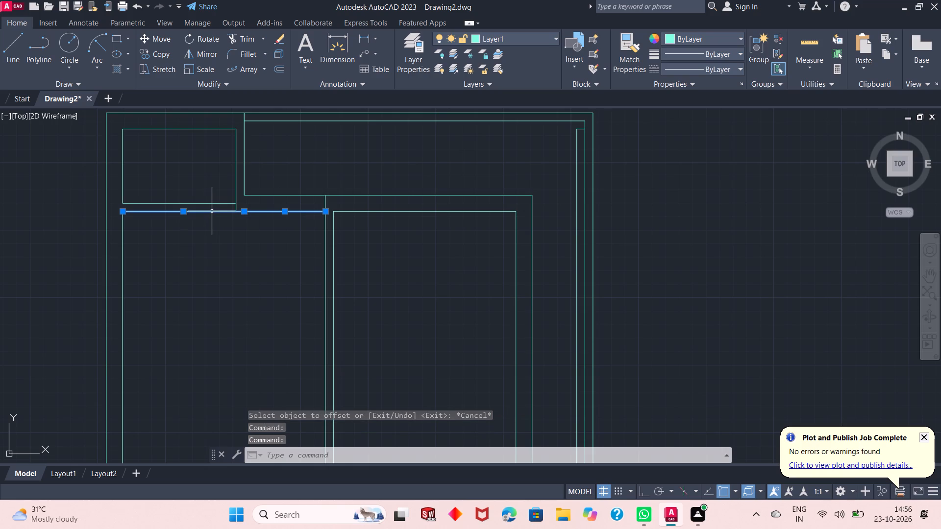
key("j")
key("Return")
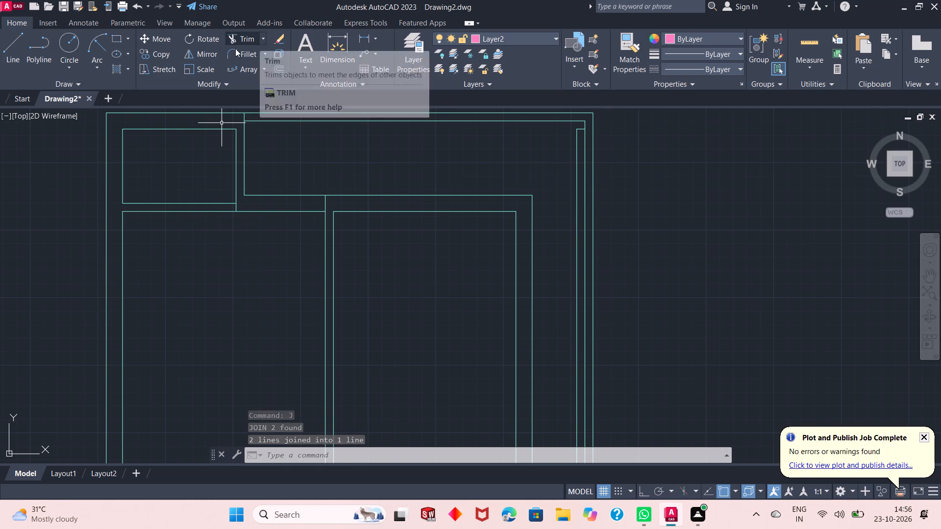
Offset the top inner lines of the left and right rooms 12' downward.
left_click(275, 71)
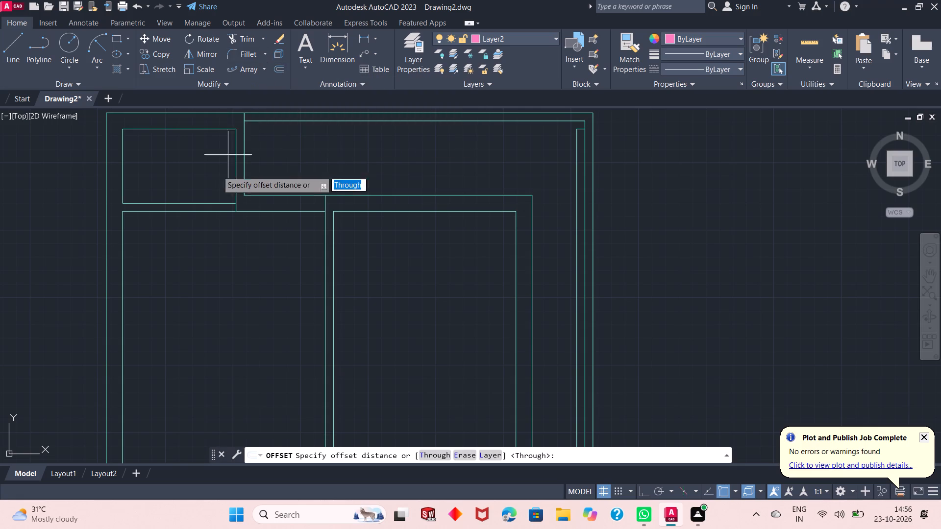
right_click(29, 166)
left_click(47, 174)
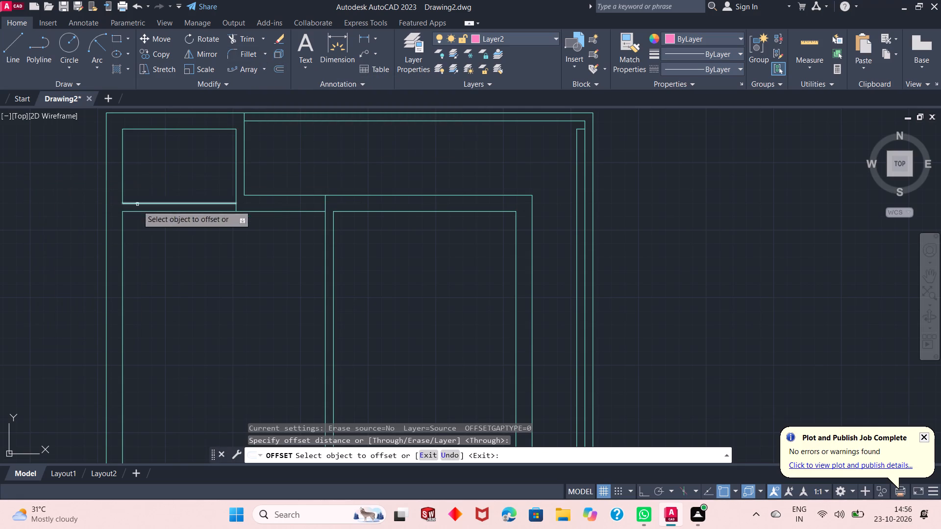
left_click(186, 212)
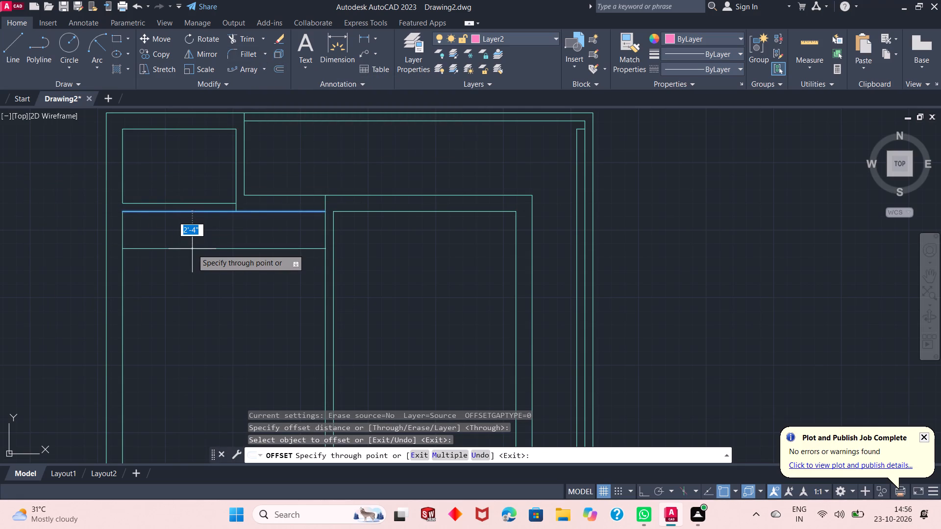
type("12'")
key("Return")
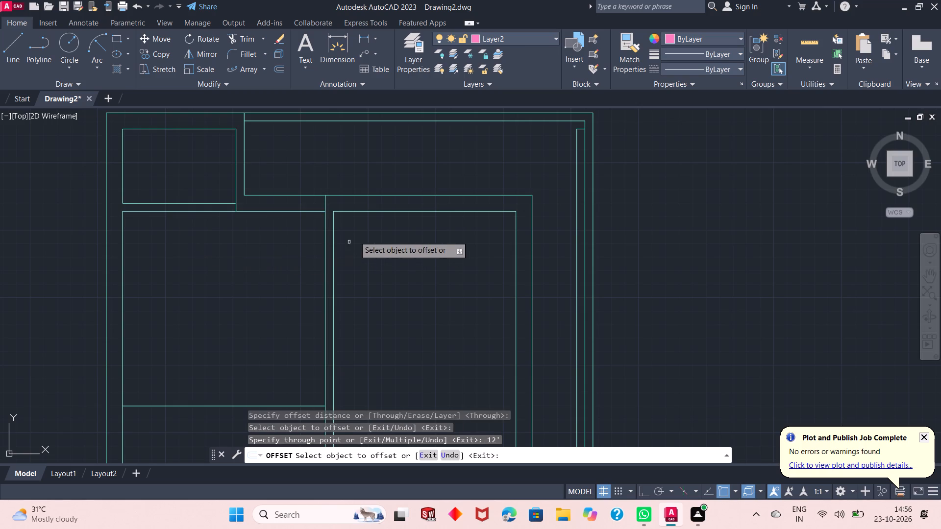
left_click(385, 211)
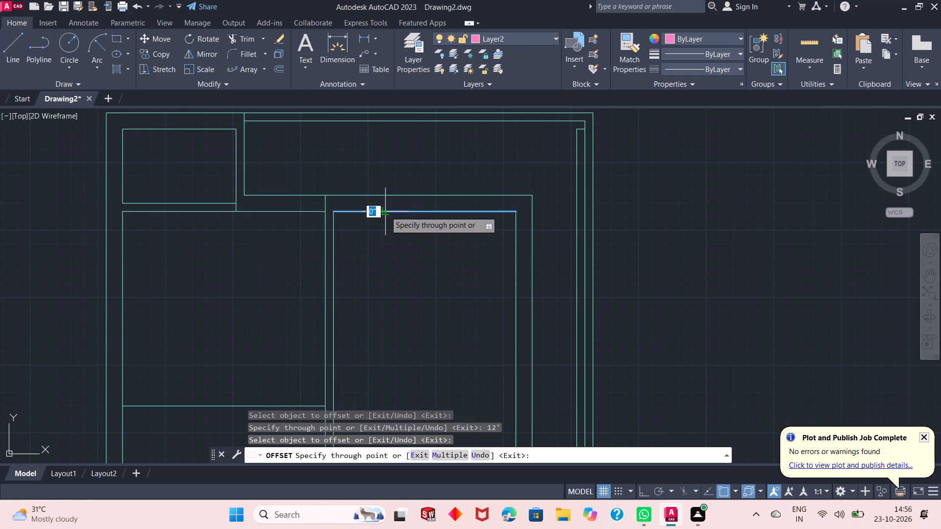
type("12'")
key("Return")
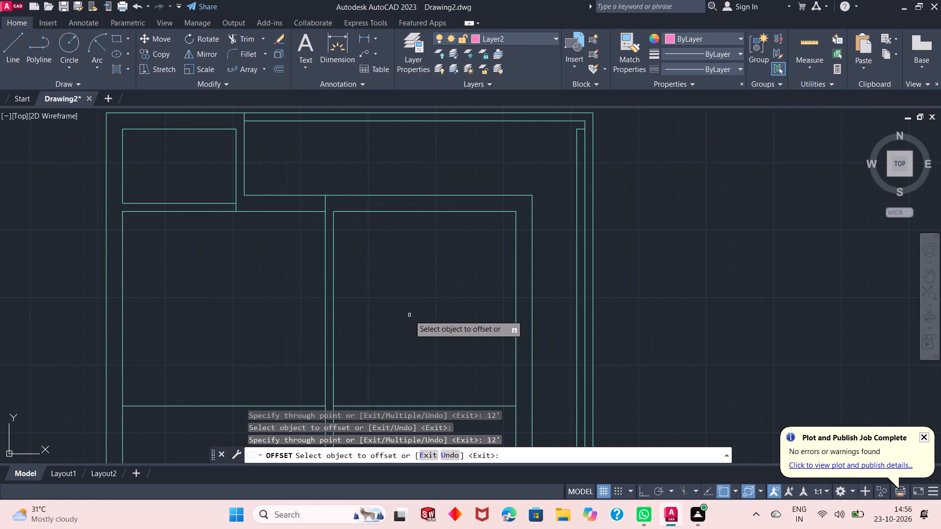
Offset the new bottom lines of the left and right rooms 1' downward to form the wall thickness.
scroll(388, 205, "down", 2)
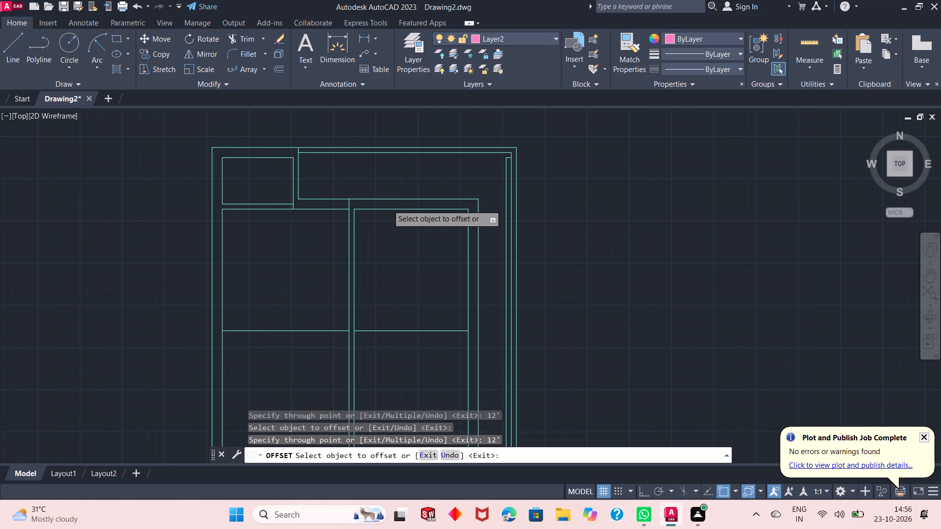
scroll(385, 318, "up", 2)
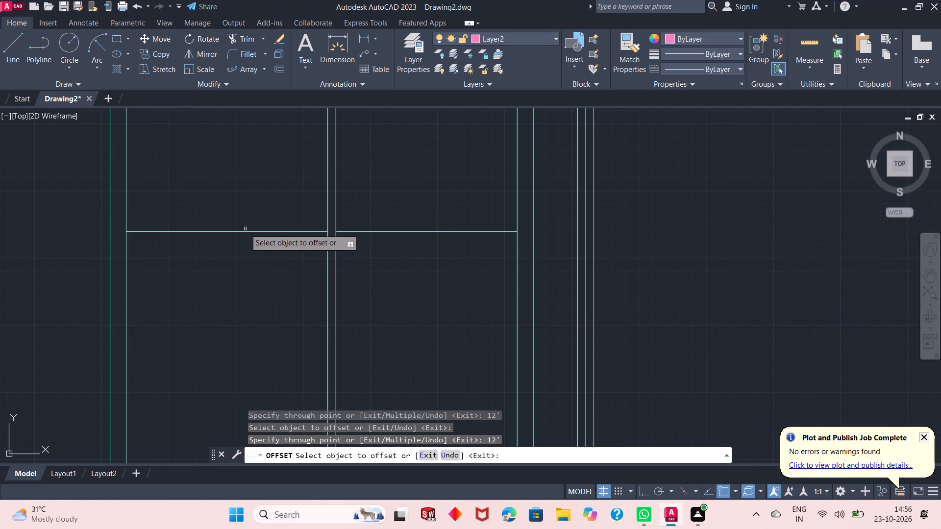
left_click(248, 232)
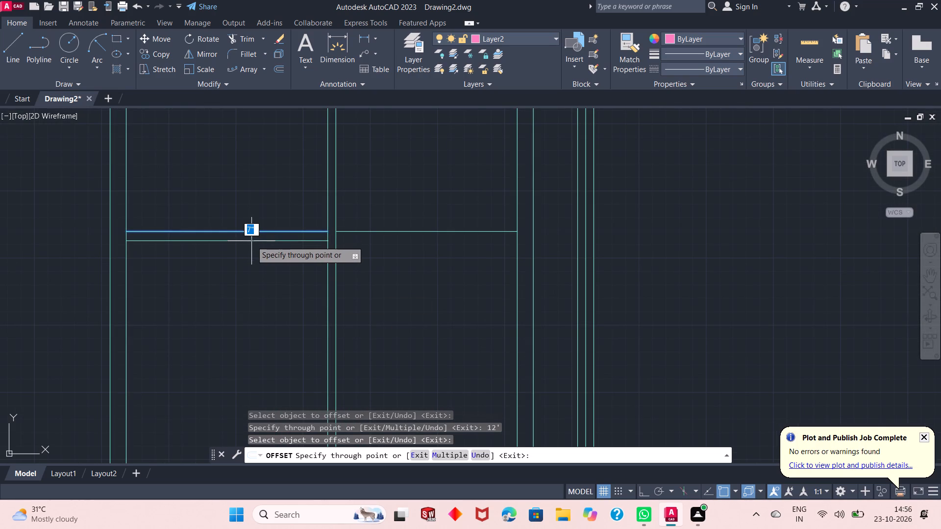
type("1'")
key("Return")
left_click(375, 232)
type("1'")
key("Return")
scroll(382, 245, "down", 3)
scroll(383, 246, "up", 2)
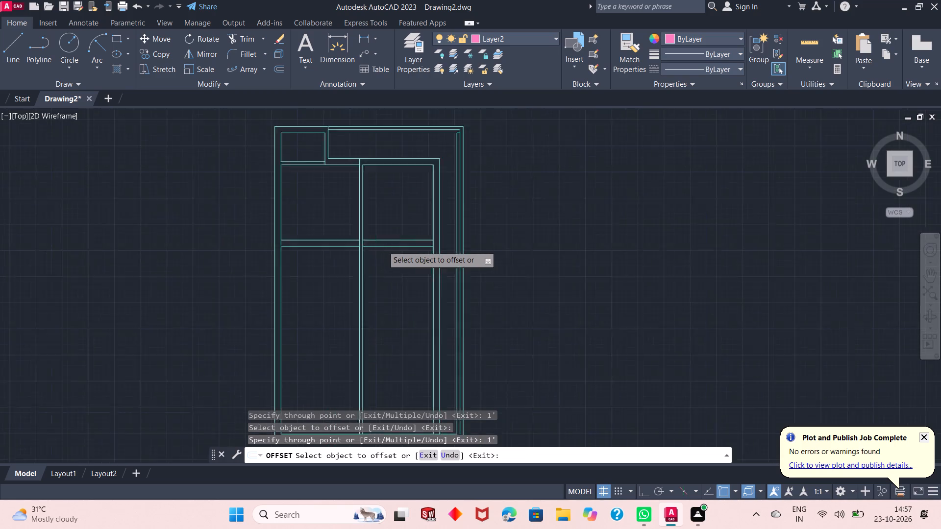
right_click(399, 200)
left_click(418, 205)
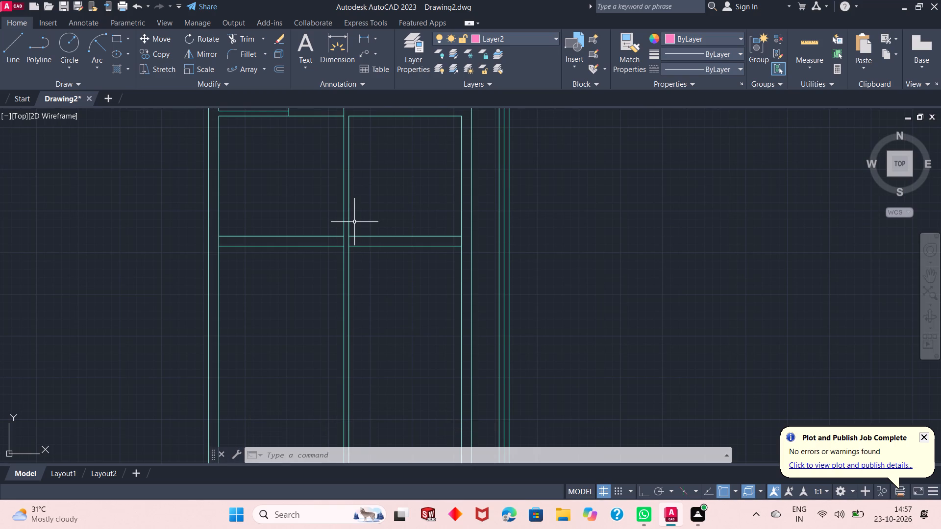
Extend the lower line of the left room's bottom wall across the central vertical partition to the right room's wall line.
scroll(348, 272, "up", 2)
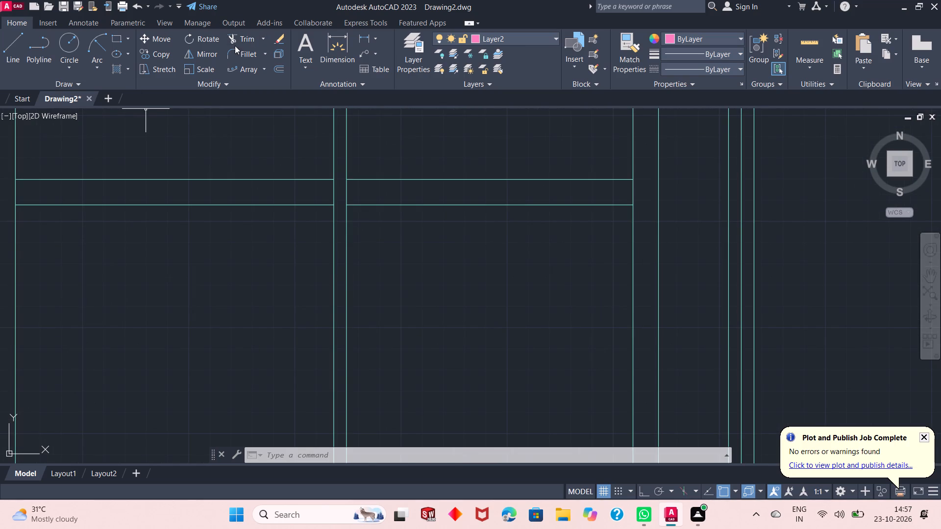
left_click(263, 43)
left_click(257, 81)
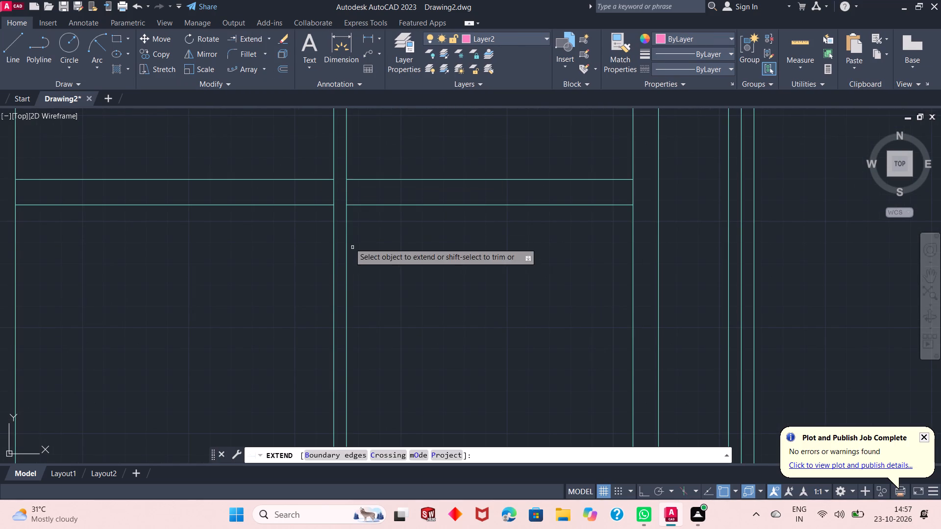
left_click(327, 205)
right_click(273, 165)
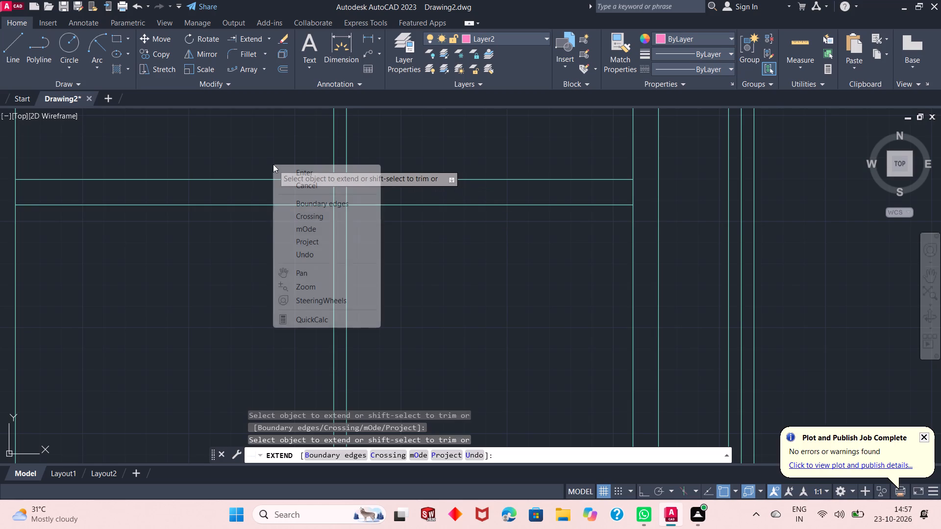
left_click(301, 170)
scroll(326, 261, "down", 1)
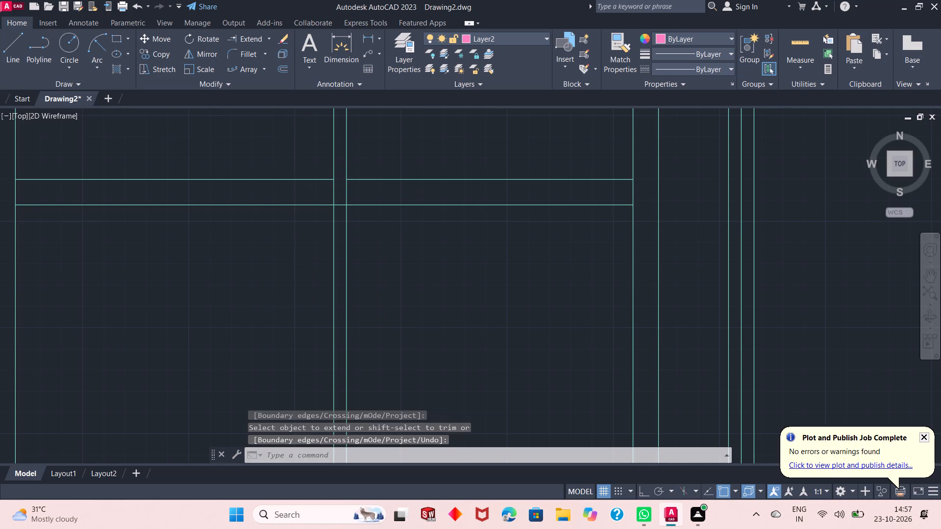
scroll(326, 261, "down", 2)
scroll(323, 217, "up", 2)
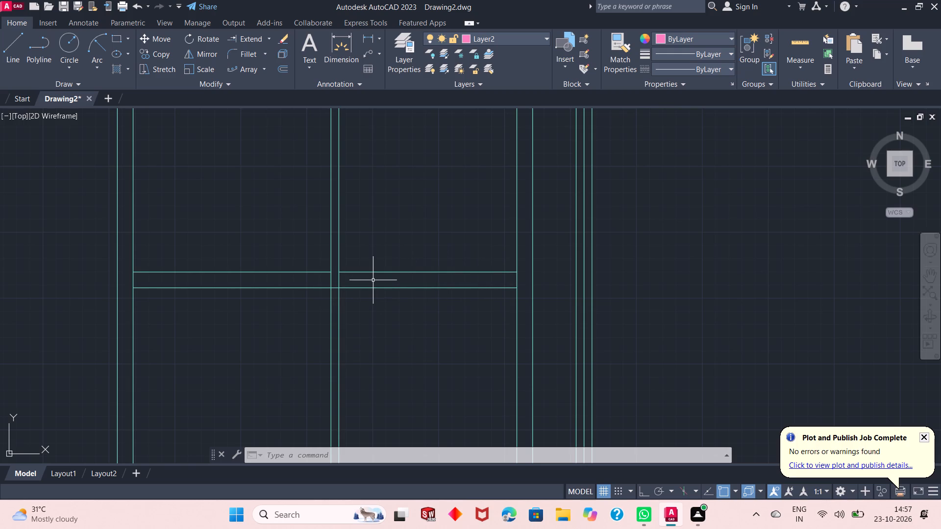
Trim away both lines of the central vertical partition below the bottom wall of the left and right rooms.
scroll(362, 281, "up", 1)
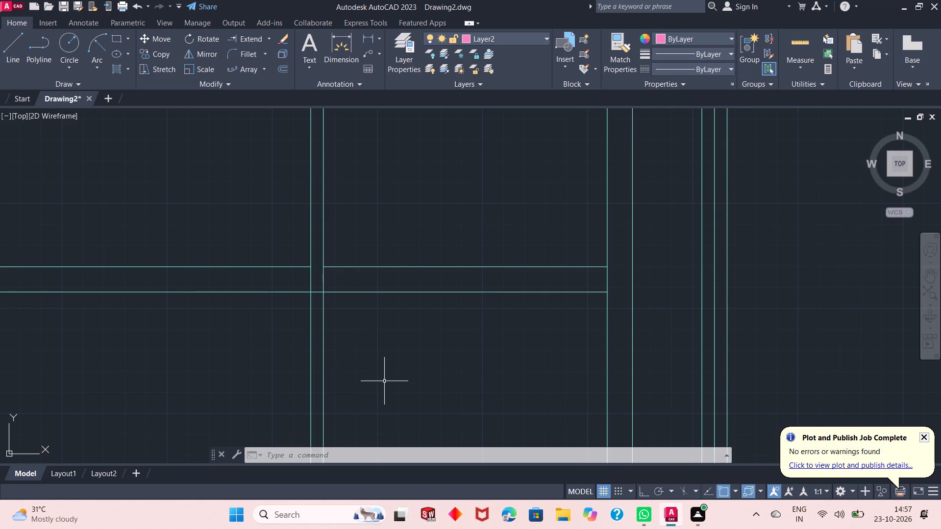
scroll(388, 385, "down", 1)
scroll(343, 303, "up", 1)
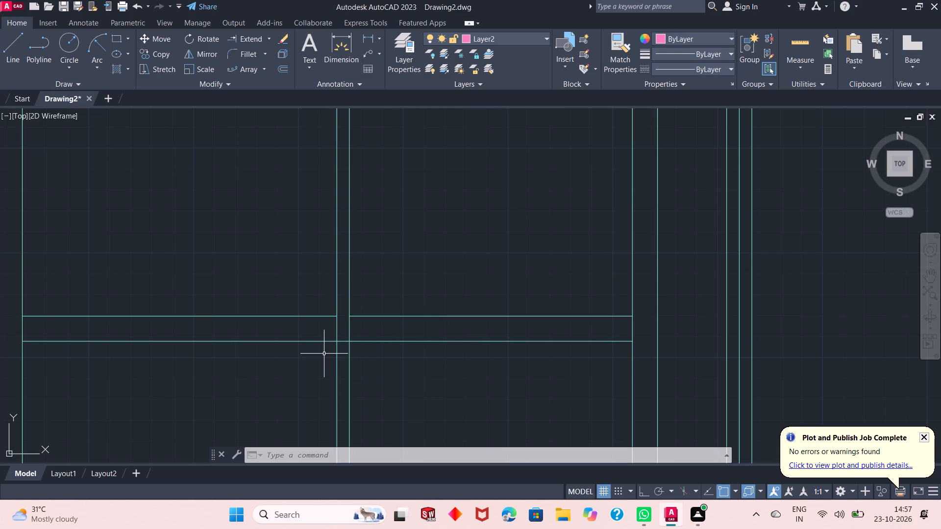
scroll(370, 214, "down", 2)
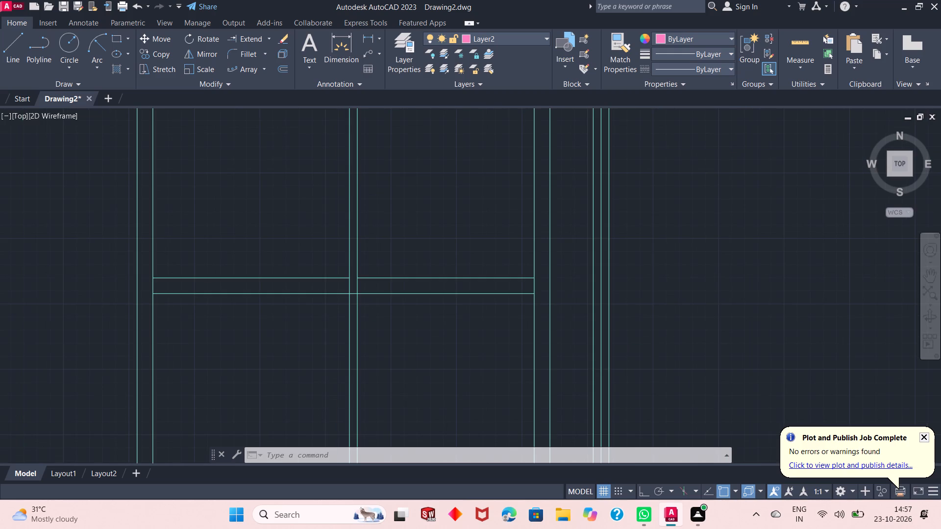
left_click(267, 35)
left_click(266, 53)
left_click(424, 298)
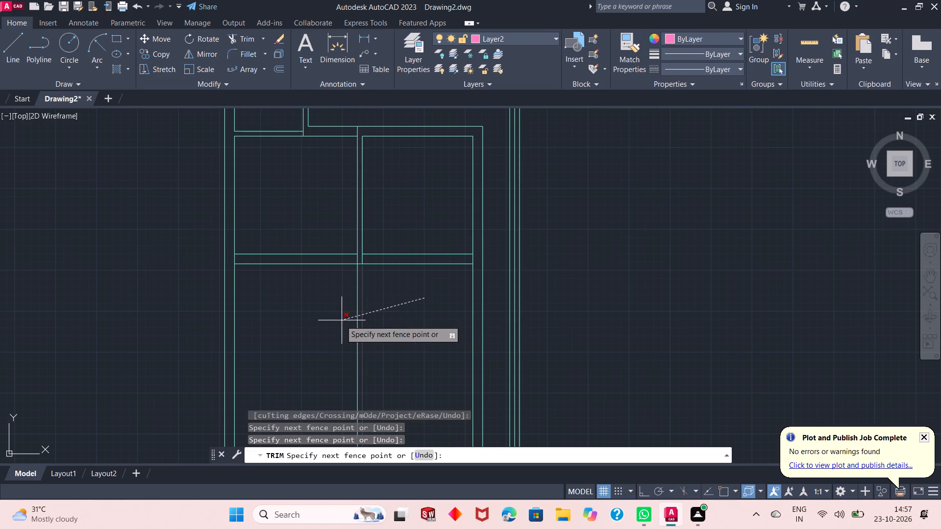
left_click(340, 321)
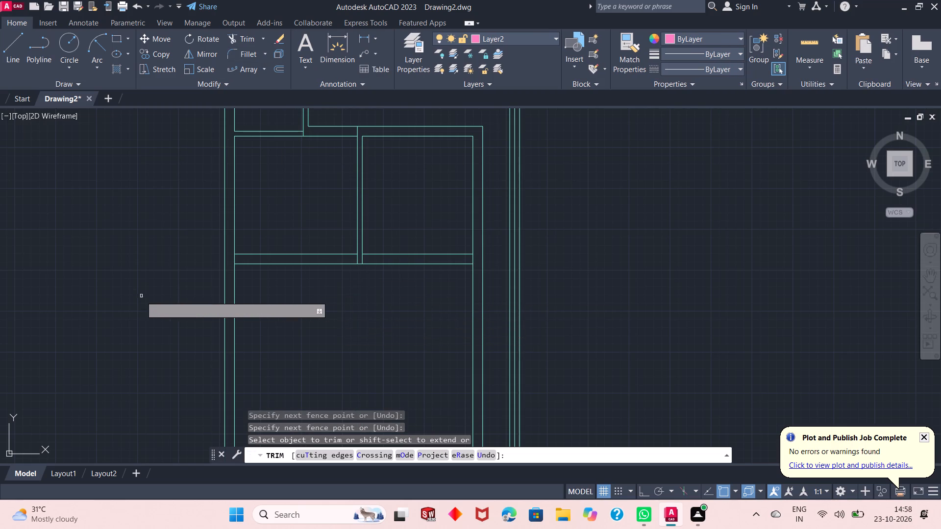
right_click(130, 241)
left_click(154, 250)
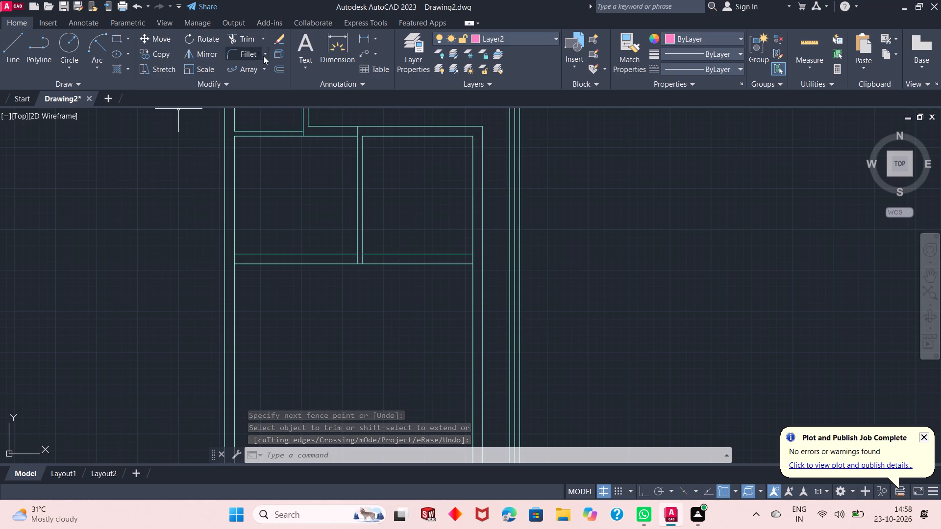
Lay out a vertical partition by offsetting the left outer wall's inner line 4'6" inward and the resulting line another 6" inward.
left_click(277, 66)
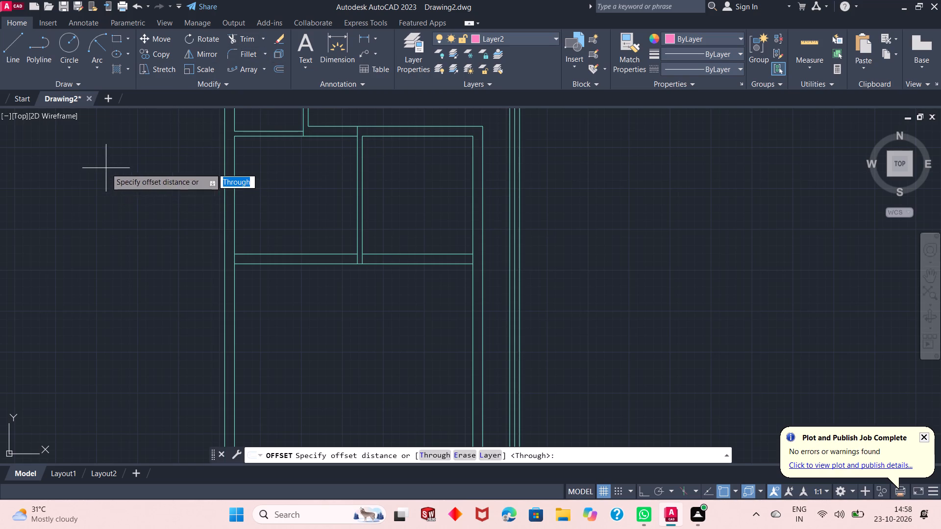
right_click(104, 166)
left_click(122, 171)
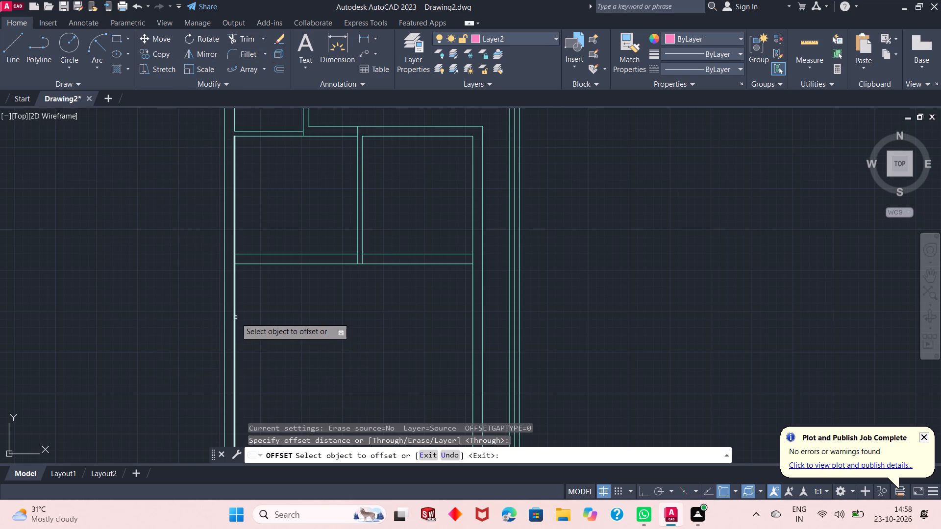
left_click(234, 314)
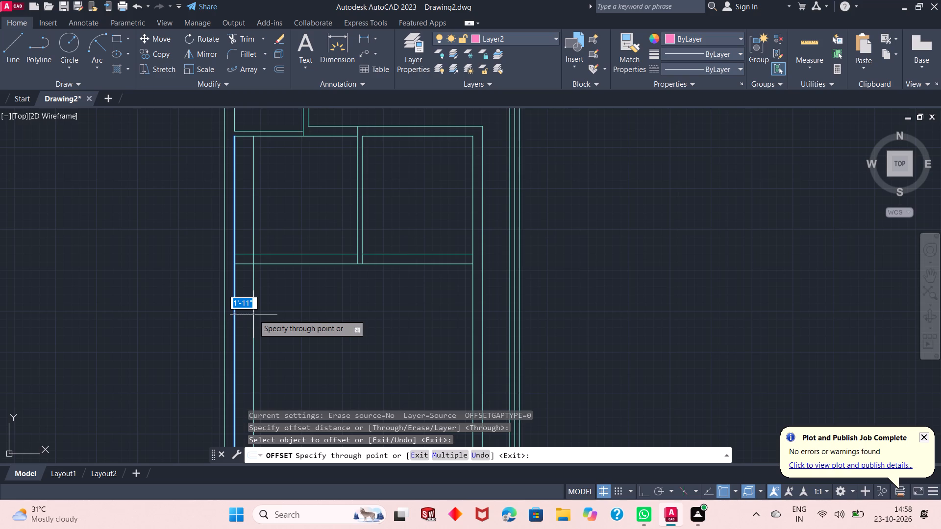
type("4'6")
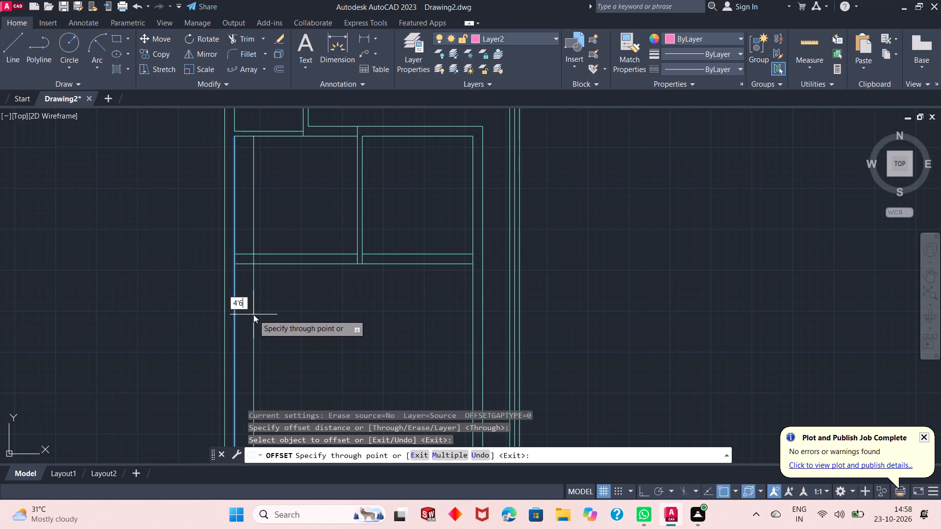
key("shift+quotedbl")
key("Return")
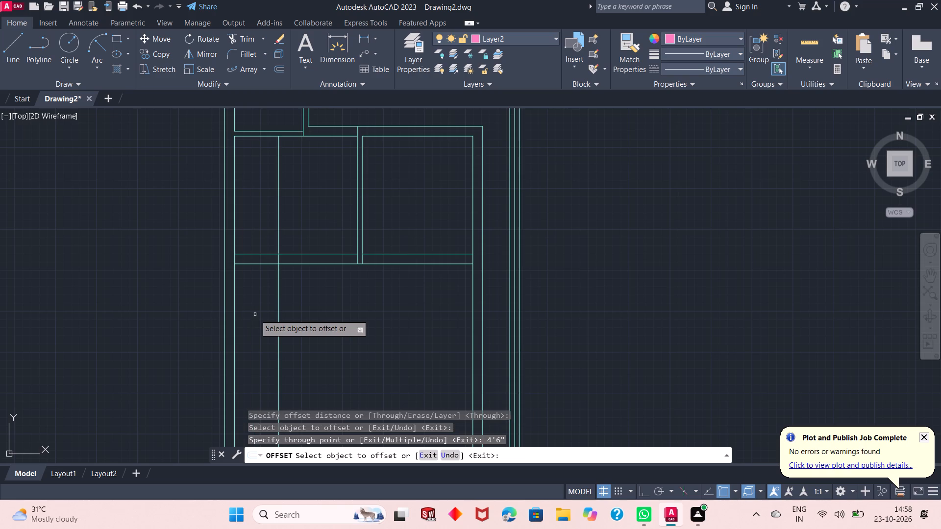
left_click(278, 325)
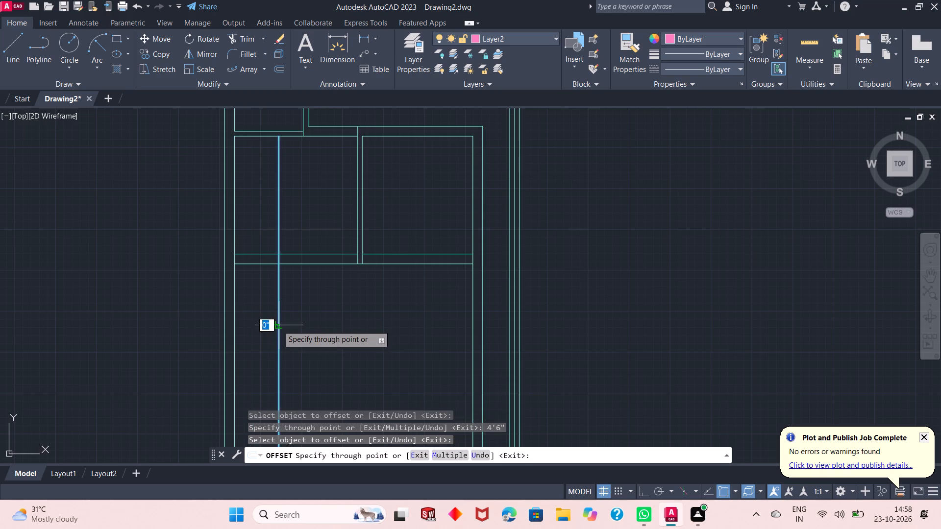
key("6")
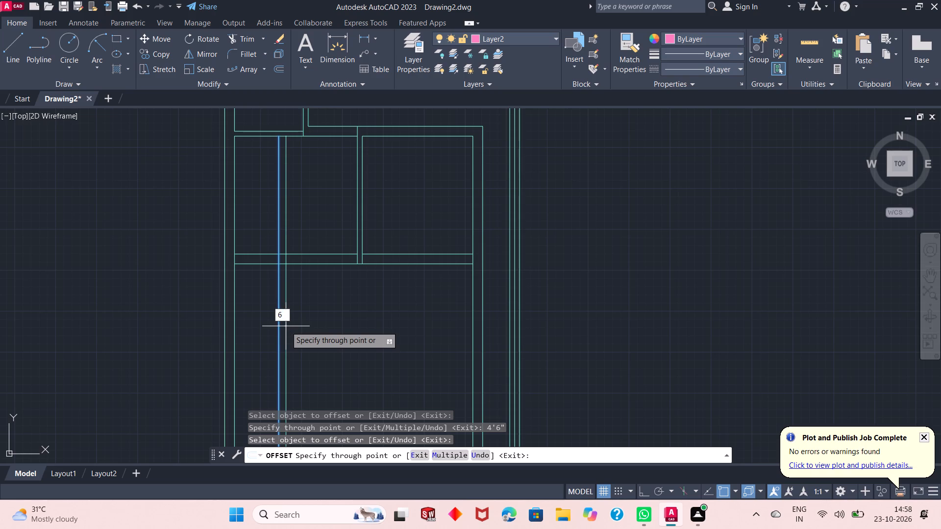
key("shift+quotedbl")
key("Return")
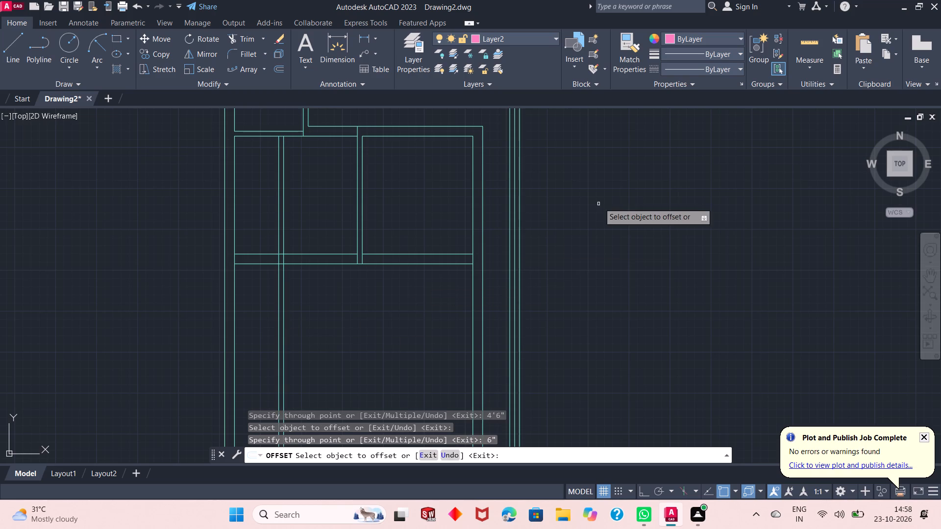
right_click(609, 189)
left_click(622, 191)
Quick-measure the clear width between the new vertical partition and the right wall's inner line below the rooms.
left_click(809, 35)
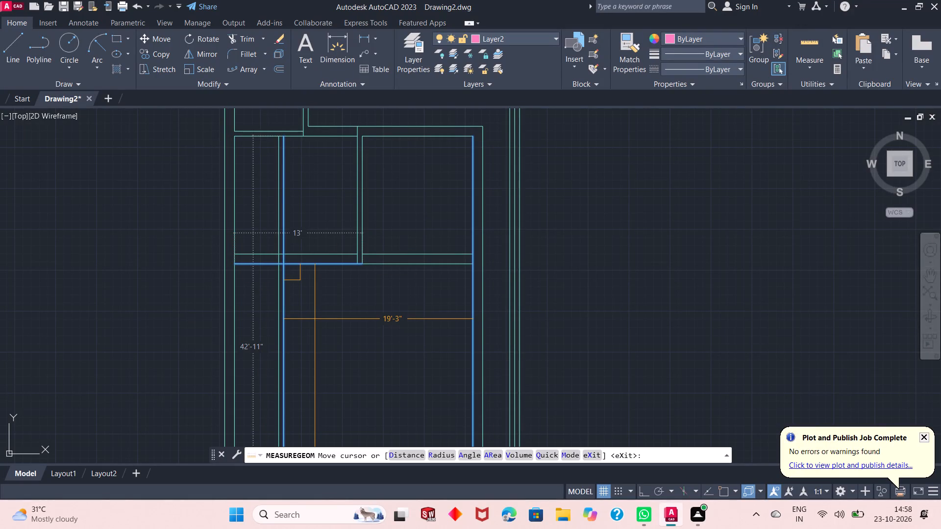
key("Escape")
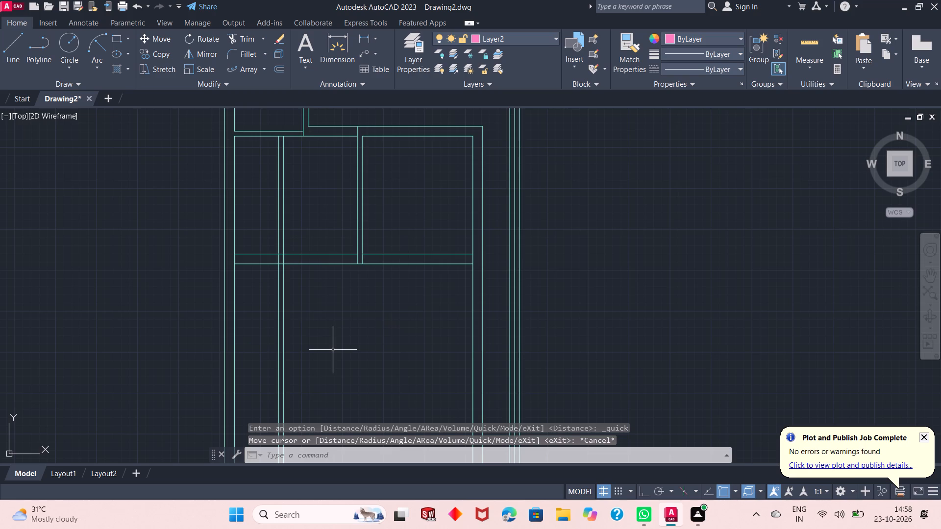
Lay out a horizontal partition by offsetting the left room's bottom wall lower line 7'6" downward and the resulting line another 6" downward.
scroll(355, 256, "down", 1)
scroll(348, 358, "up", 1)
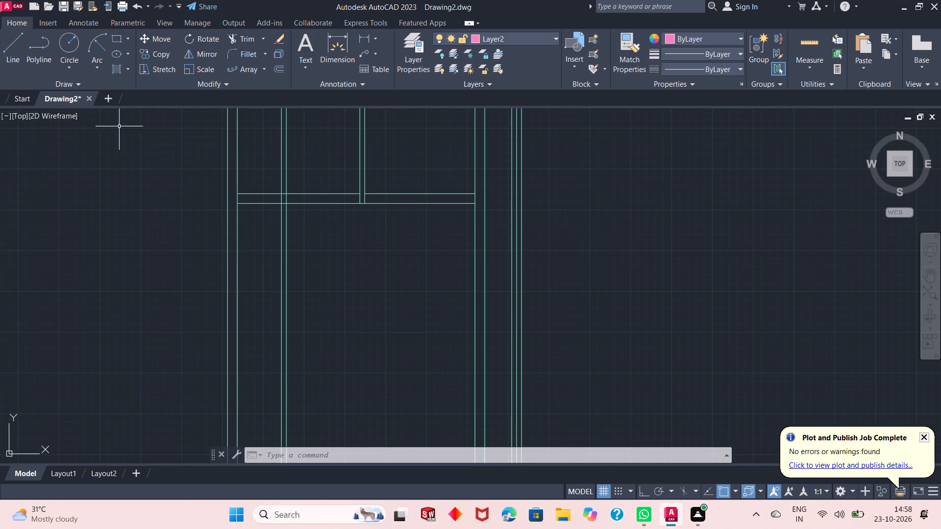
left_click(287, 66)
left_click(272, 66)
right_click(59, 178)
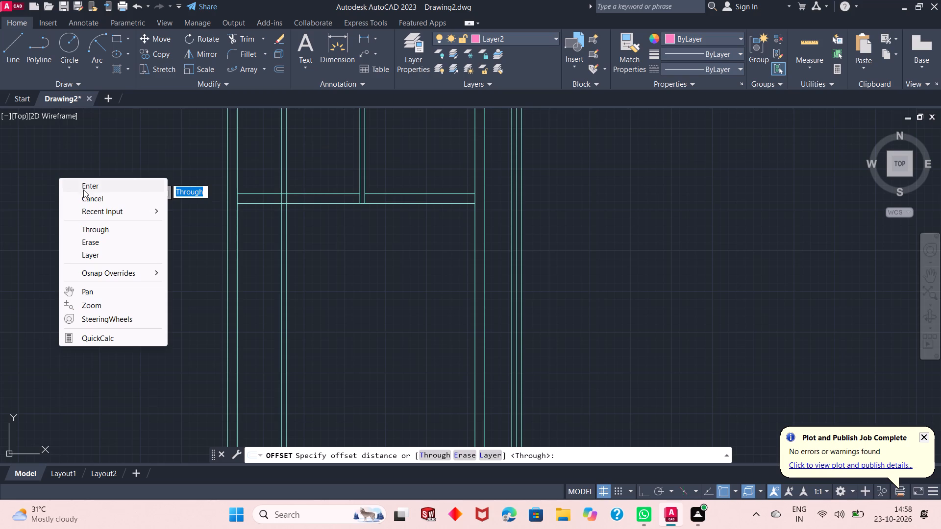
left_click(84, 185)
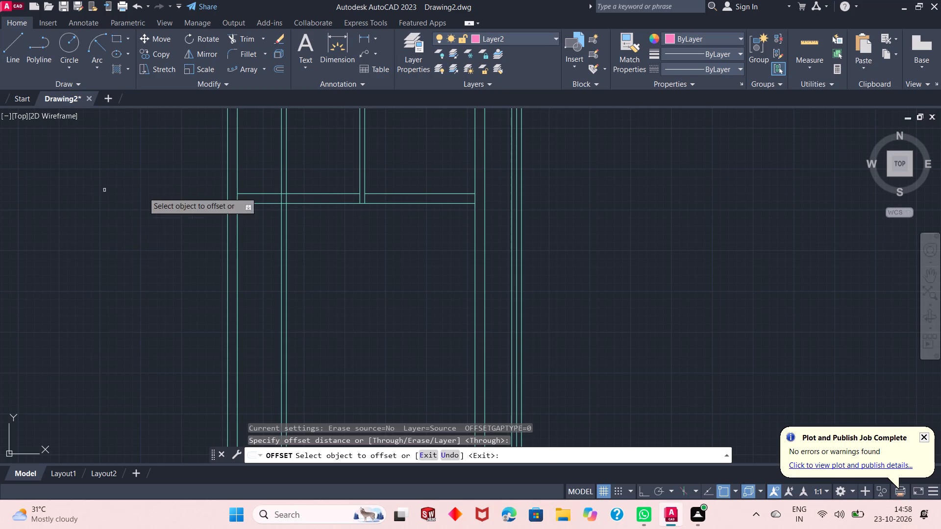
left_click(256, 204)
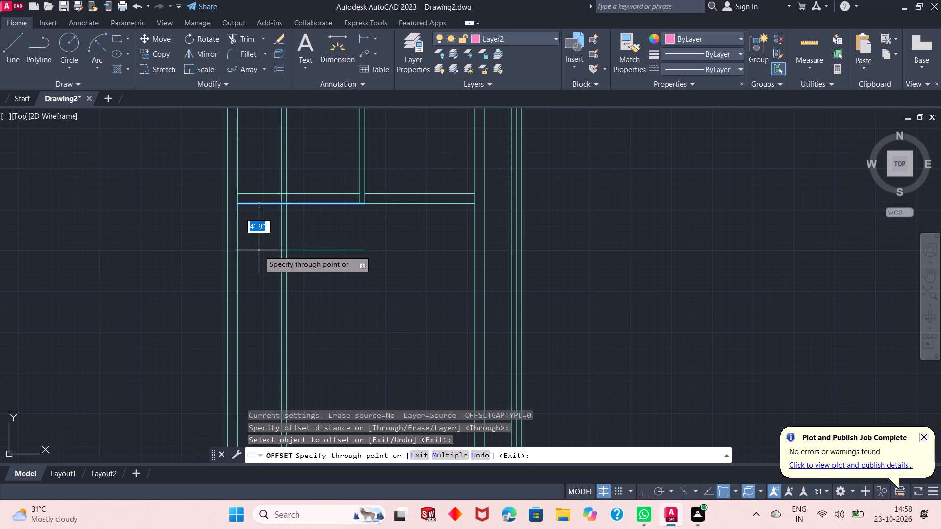
type("7'6\"")
key("Return")
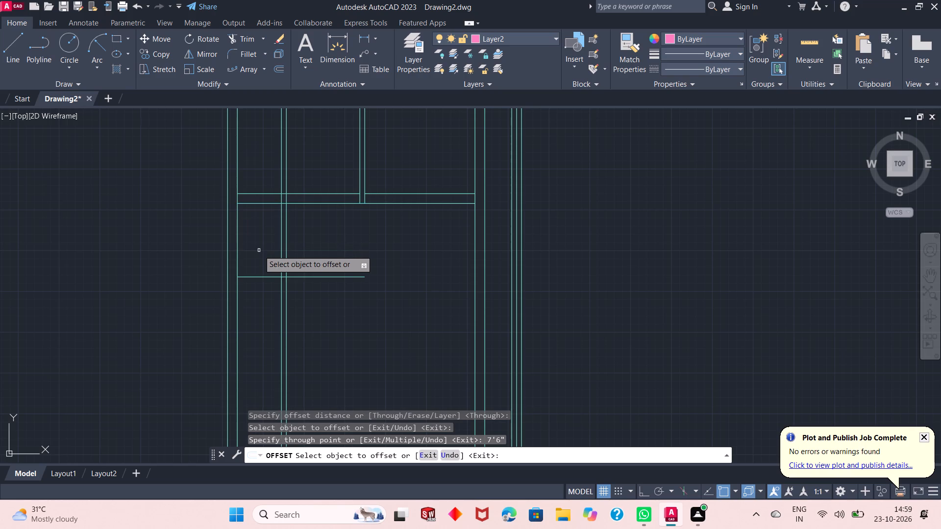
left_click(264, 277)
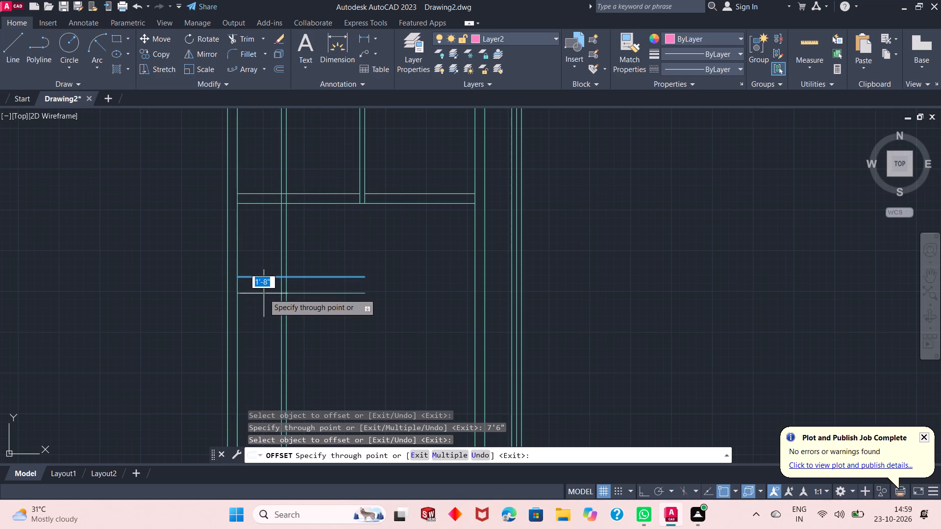
type("6\"")
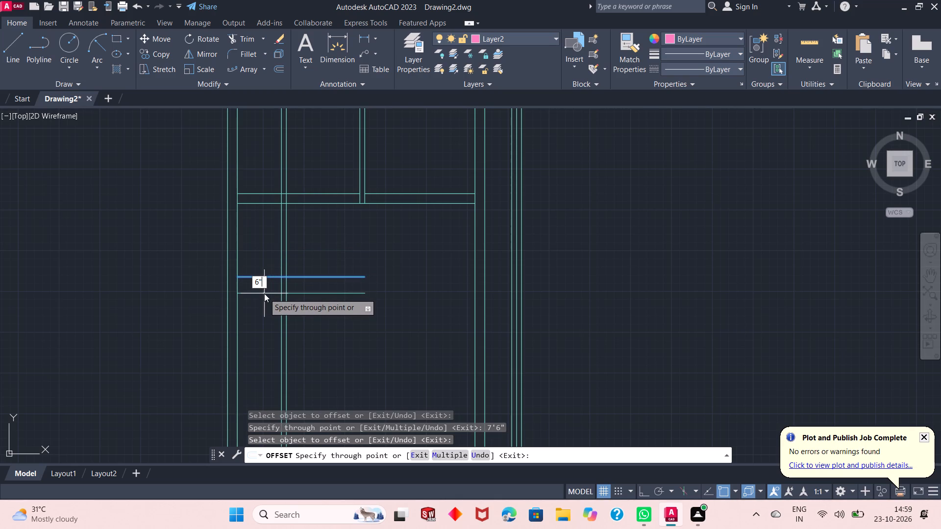
key("Return")
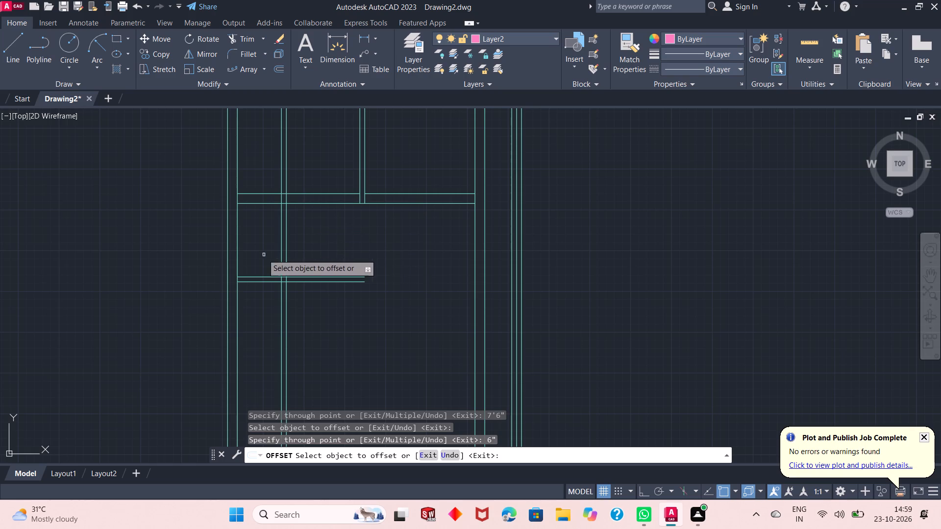
Lay out a second horizontal partition by offsetting the first one's lower line 9'6" downward and the resulting line another 6" downward.
left_click(258, 282)
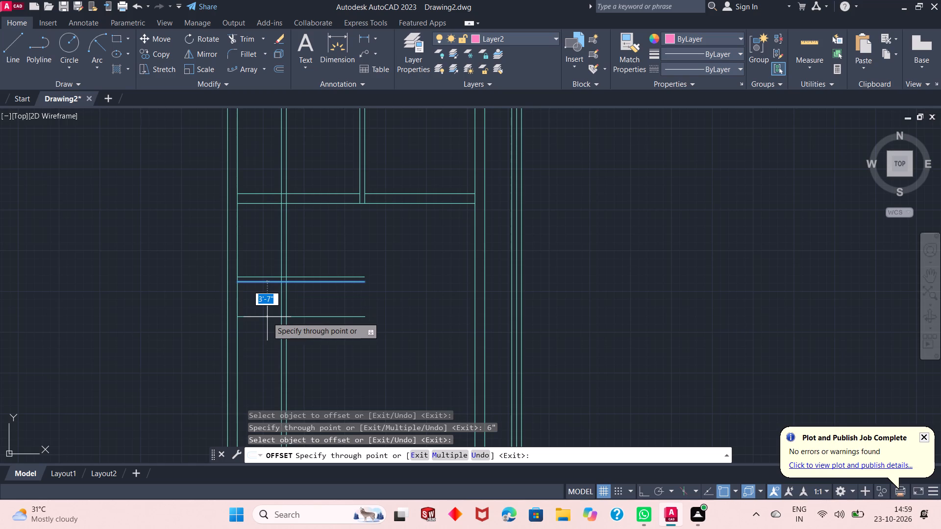
type("9'")
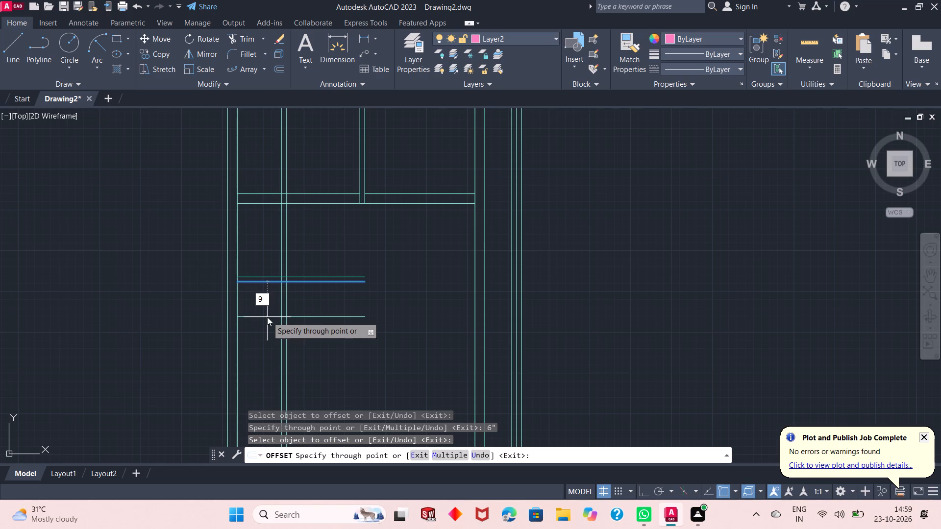
key("6")
key("shift+quotedbl")
key("Return")
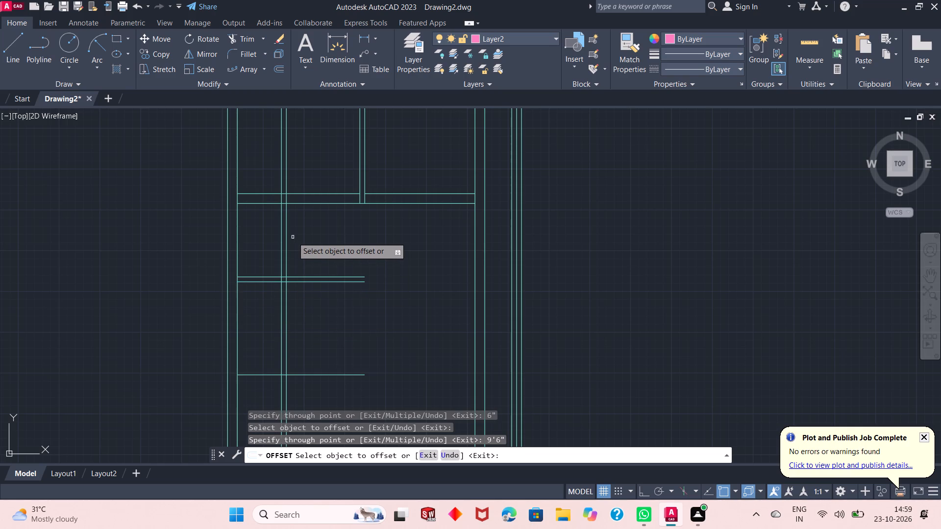
scroll(293, 237, "down", 1)
scroll(304, 348, "up", 2)
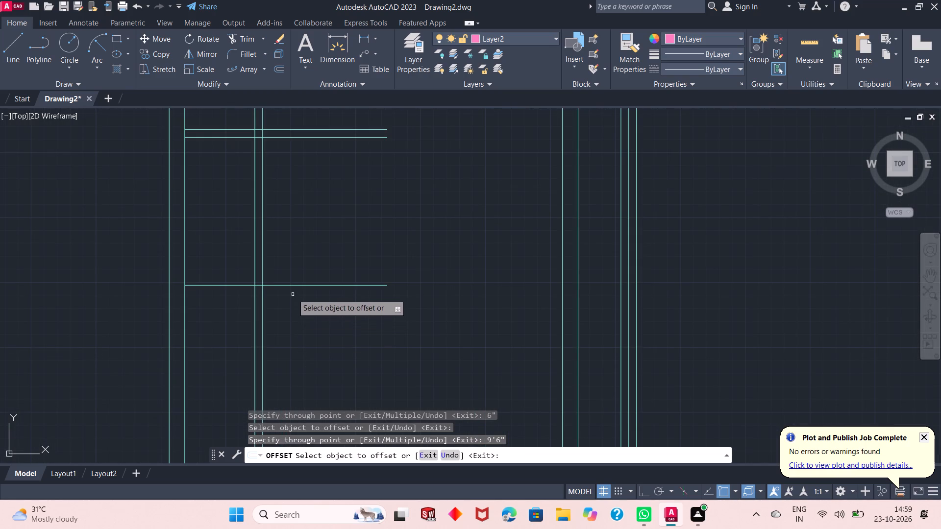
left_click(293, 286)
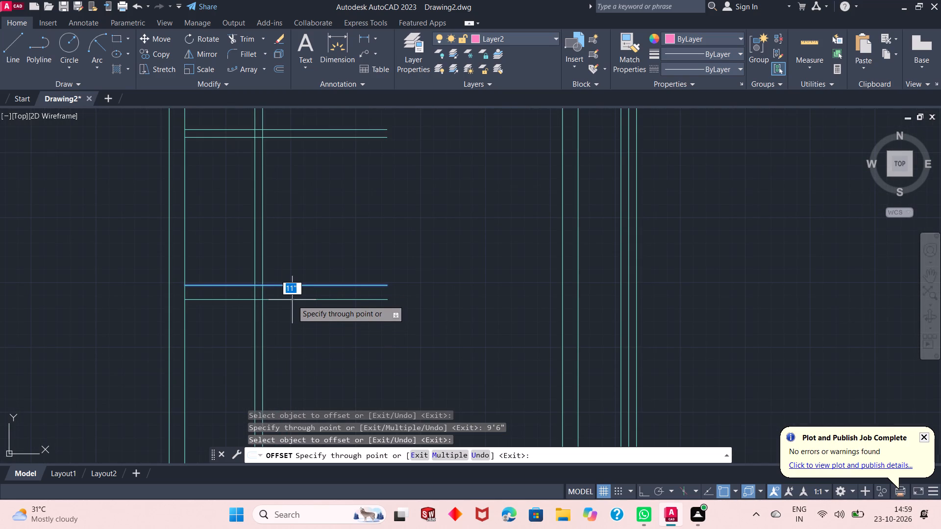
key("6")
key("shift+quotedbl")
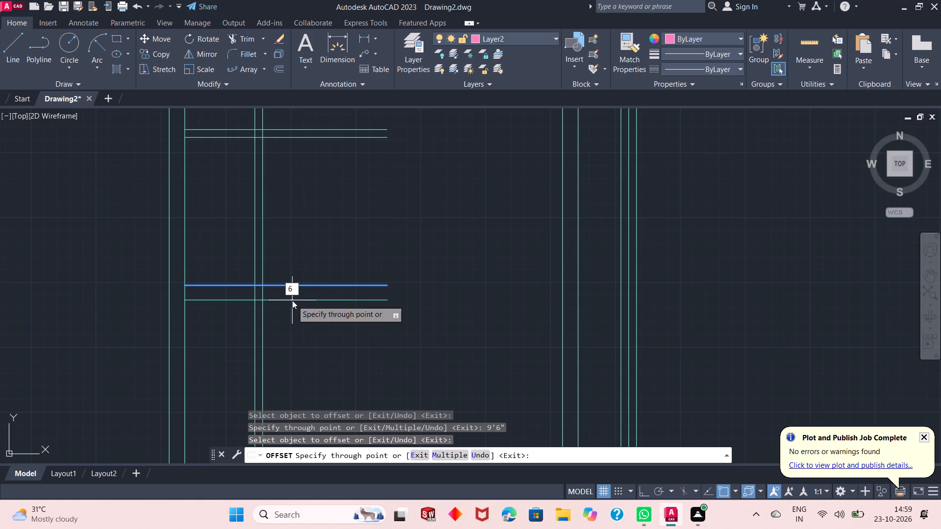
key("Return")
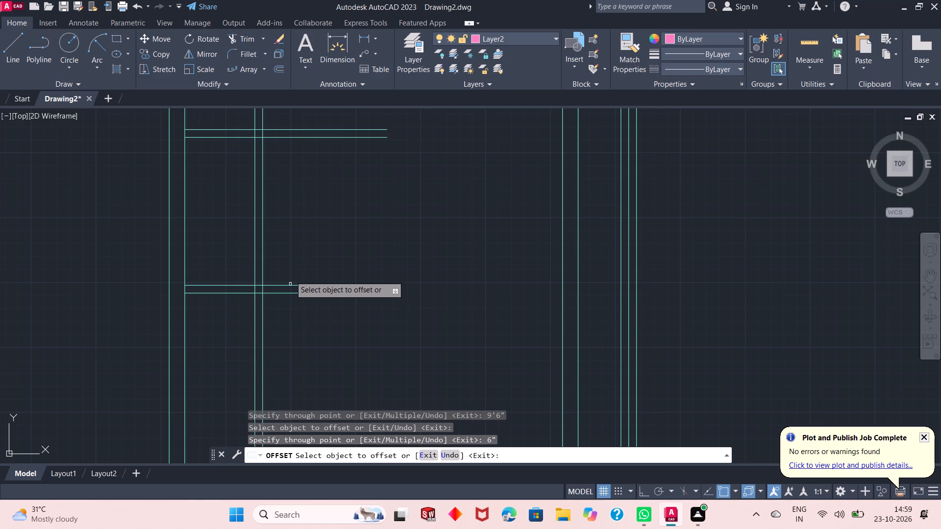
scroll(294, 245, "down", 1)
scroll(283, 297, "up", 1)
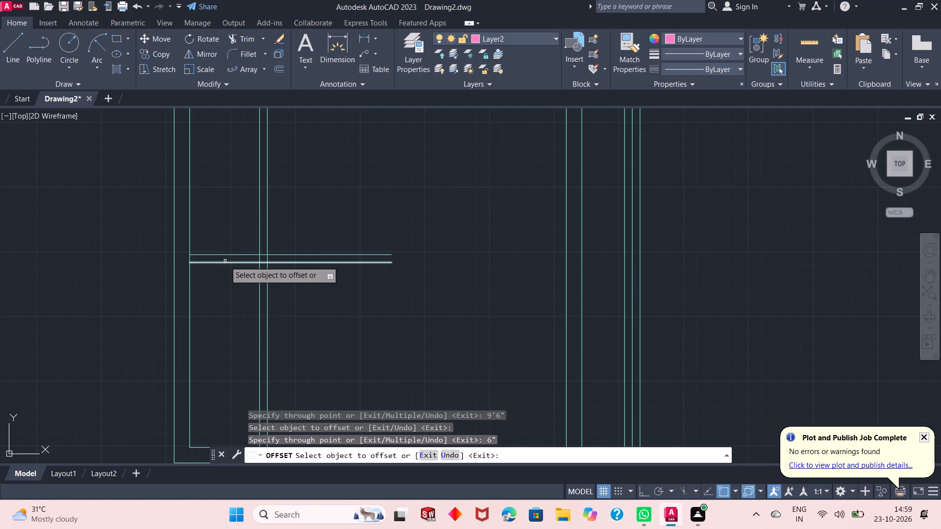
Extend the second horizontal partition's lower line to the outer line of the left outer wall.
right_click(87, 238)
left_click(101, 244)
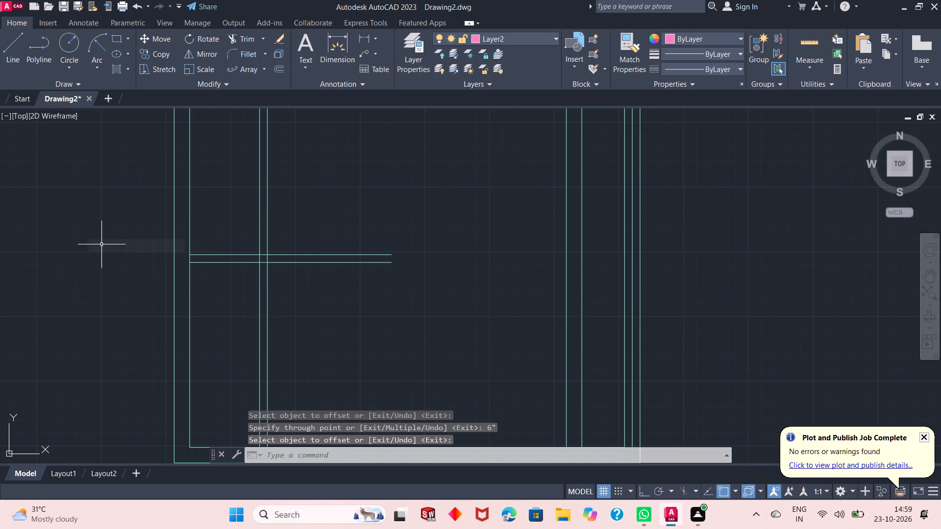
left_click(262, 41)
left_click(250, 81)
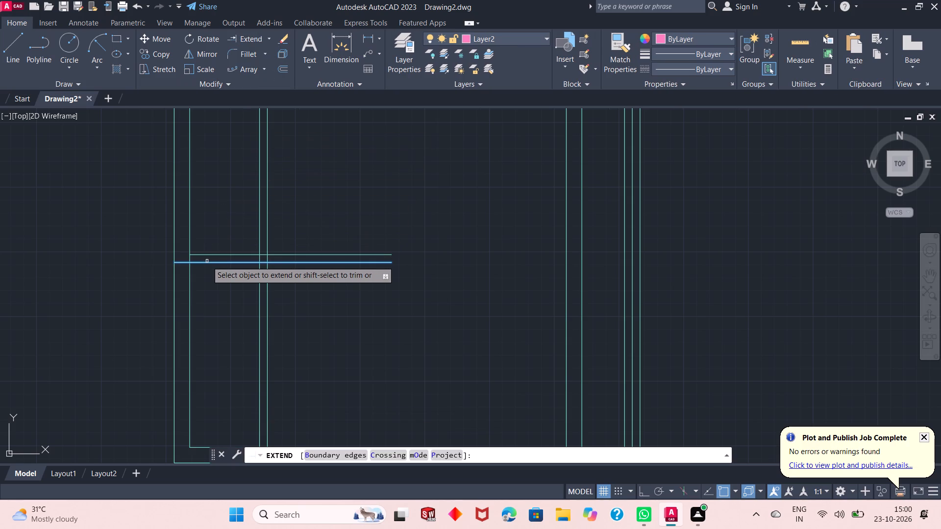
left_click(207, 261)
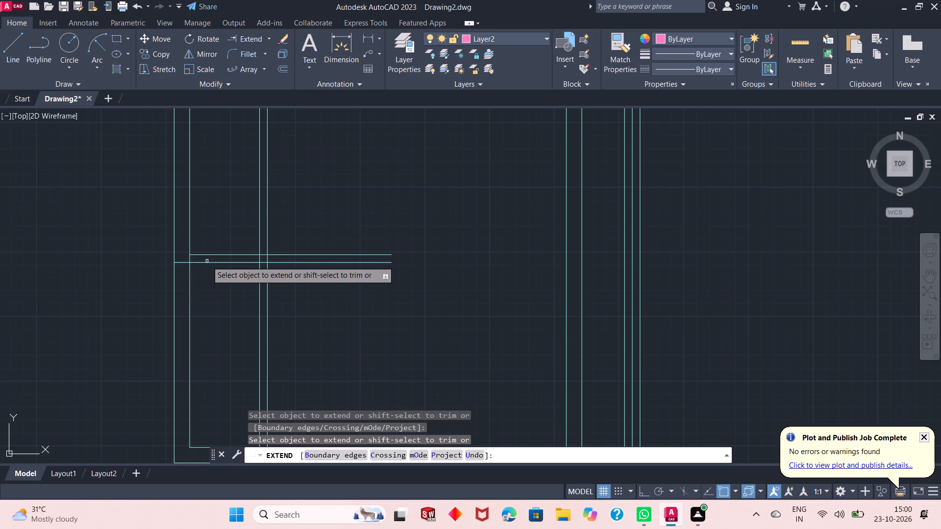
right_click(114, 238)
left_click(133, 244)
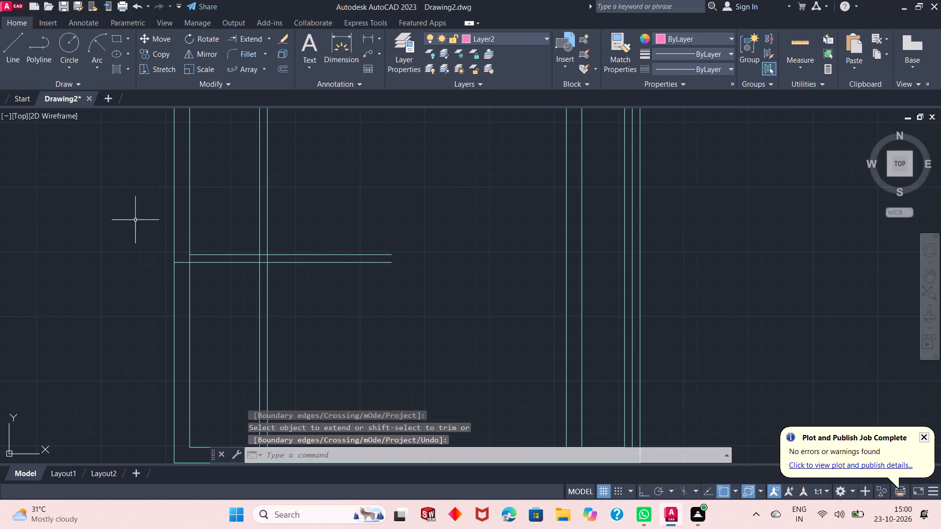
Offset the left outer wall's inner line 6" outward, into the wall thickness.
left_click(270, 39)
left_click(115, 147)
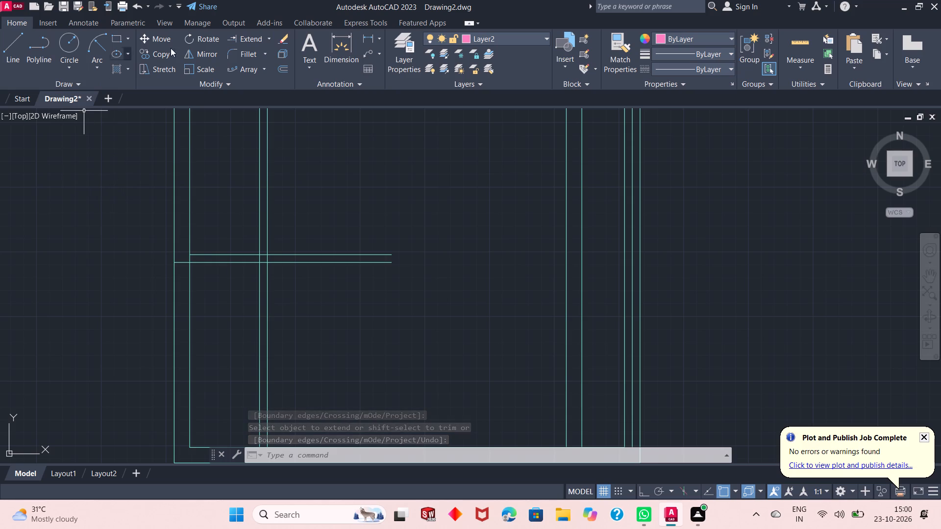
left_click(281, 64)
right_click(127, 180)
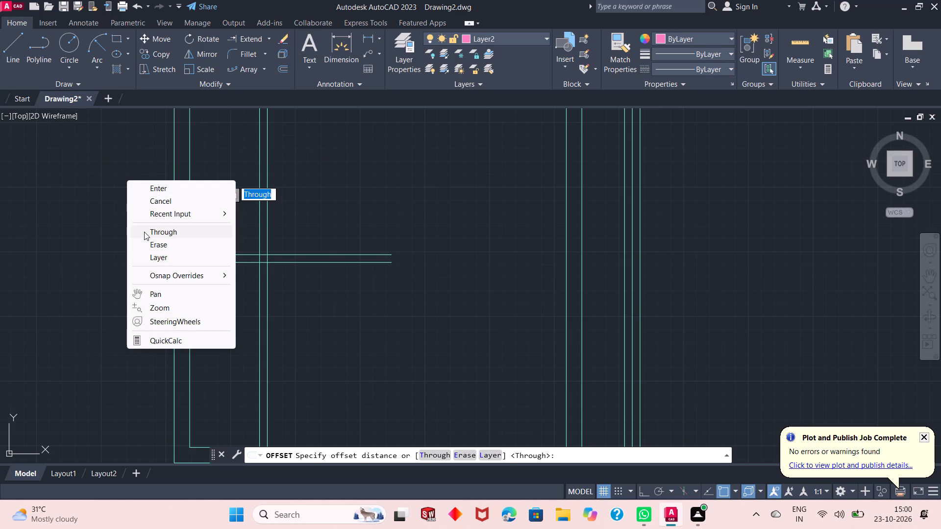
left_click(171, 188)
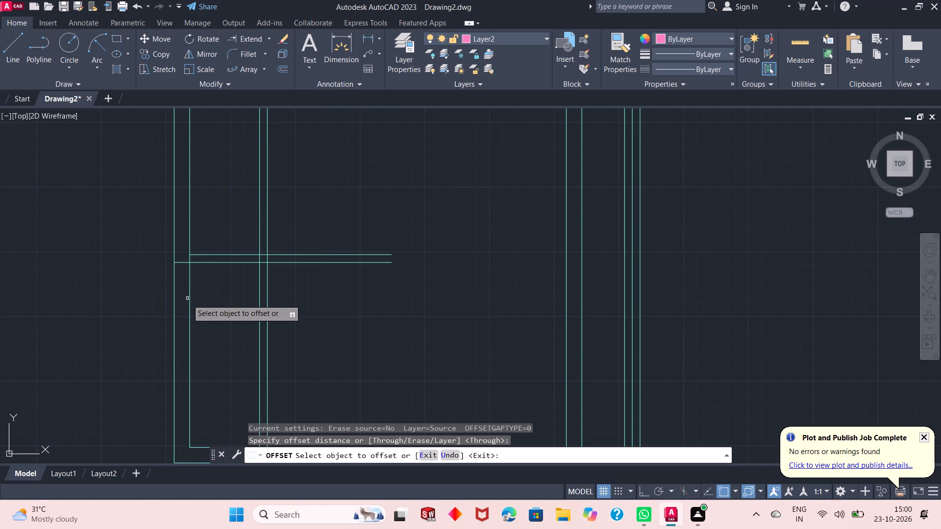
left_click(189, 306)
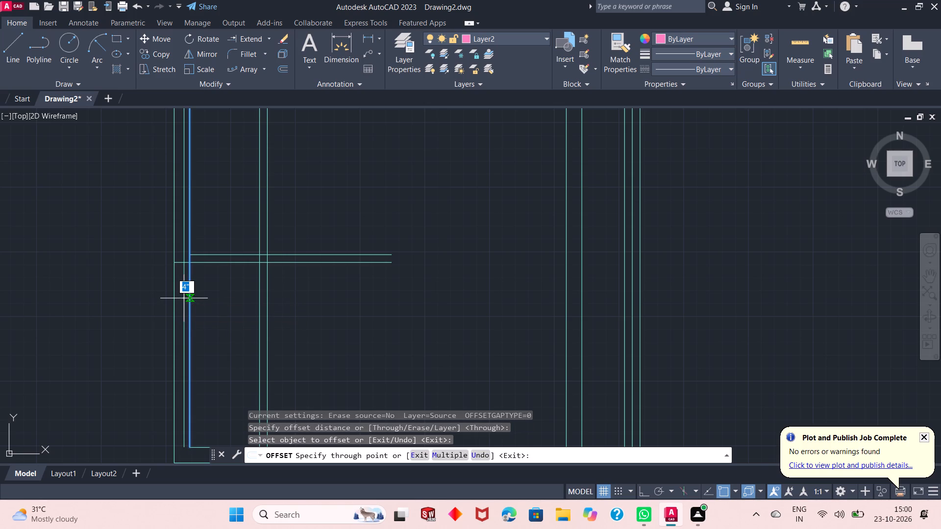
key("6")
key("shift+quotedbl")
key("Return")
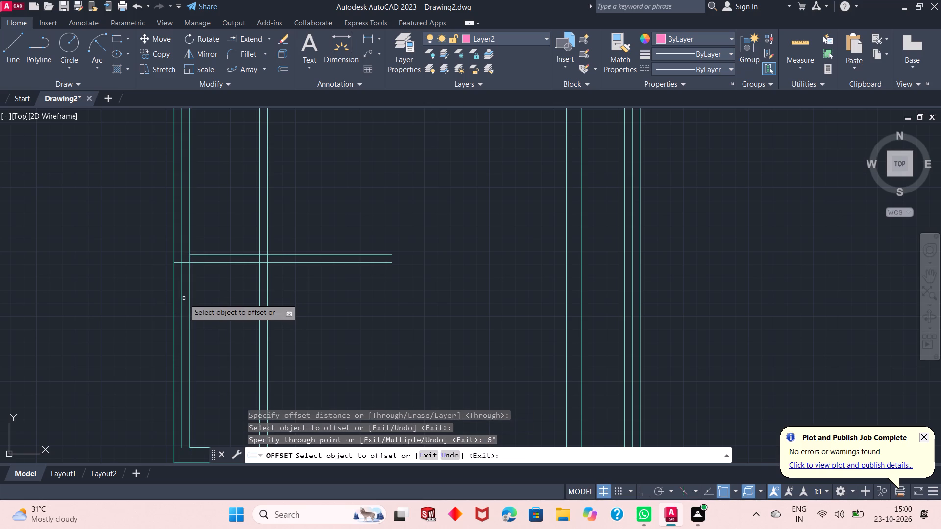
right_click(79, 263)
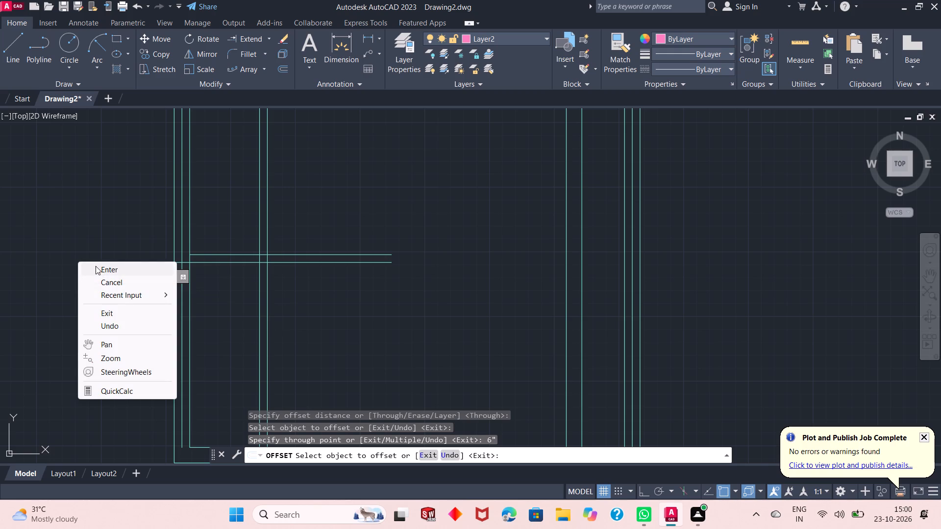
left_click(97, 266)
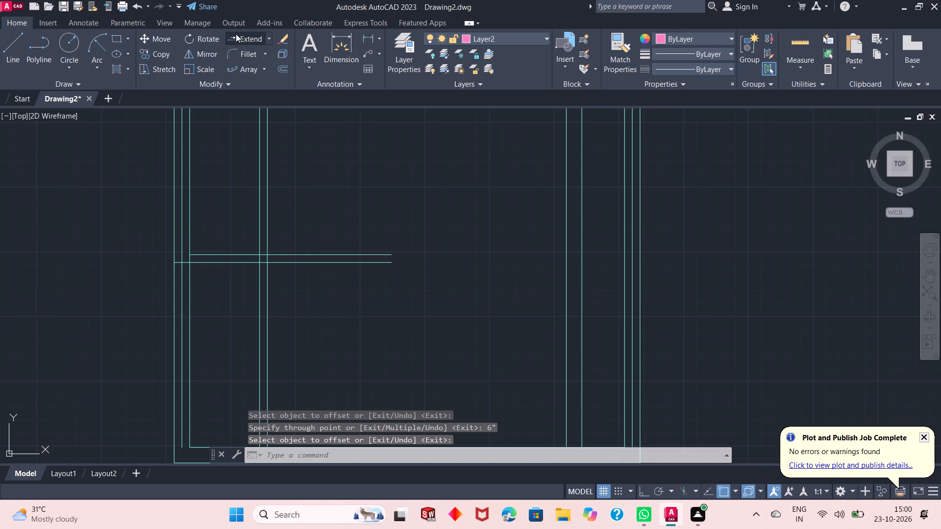
Trim the left wall lines at the second horizontal partition, leaving a 1' wall above it and a 6" wall below it.
left_click(268, 40)
left_click(257, 58)
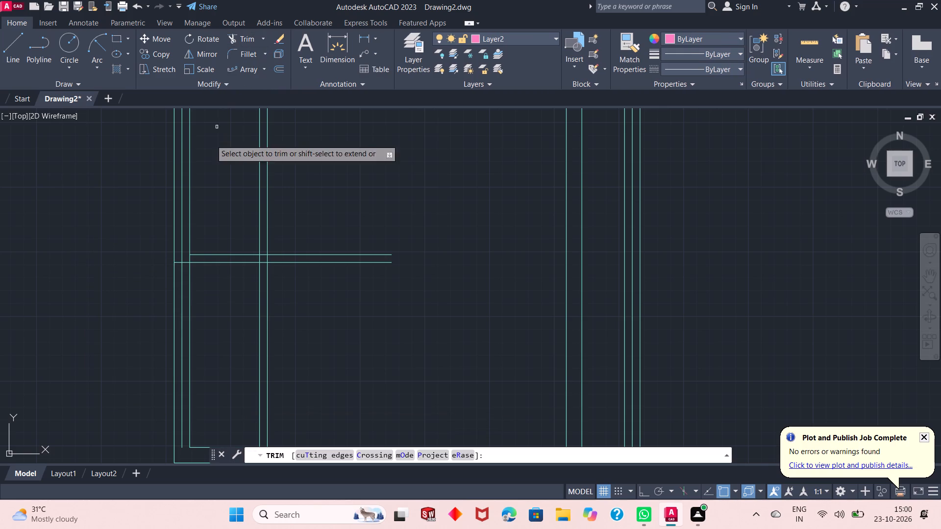
left_click(182, 199)
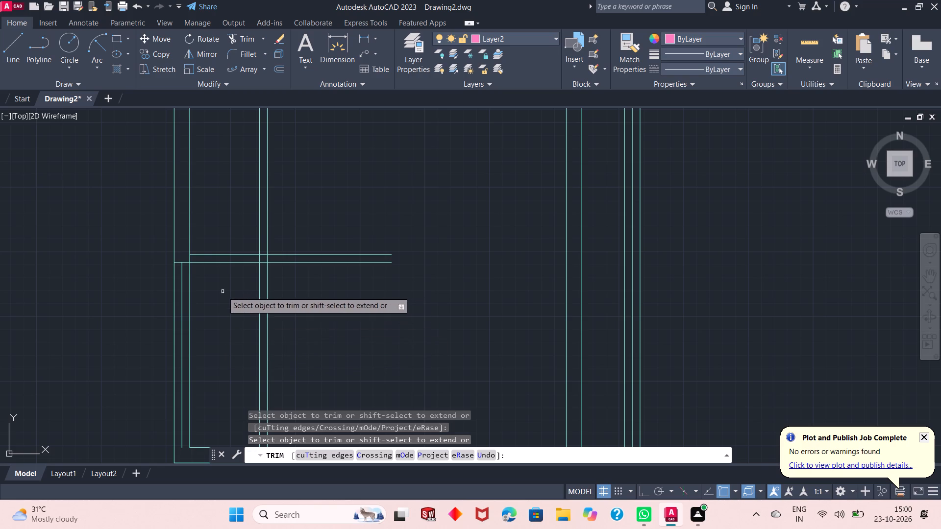
scroll(271, 289, "down", 1)
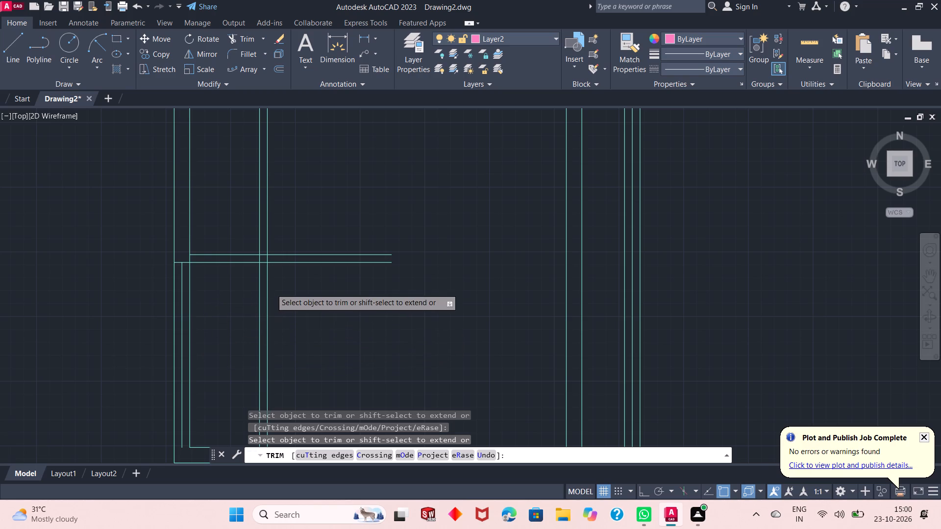
scroll(228, 328, "up", 1)
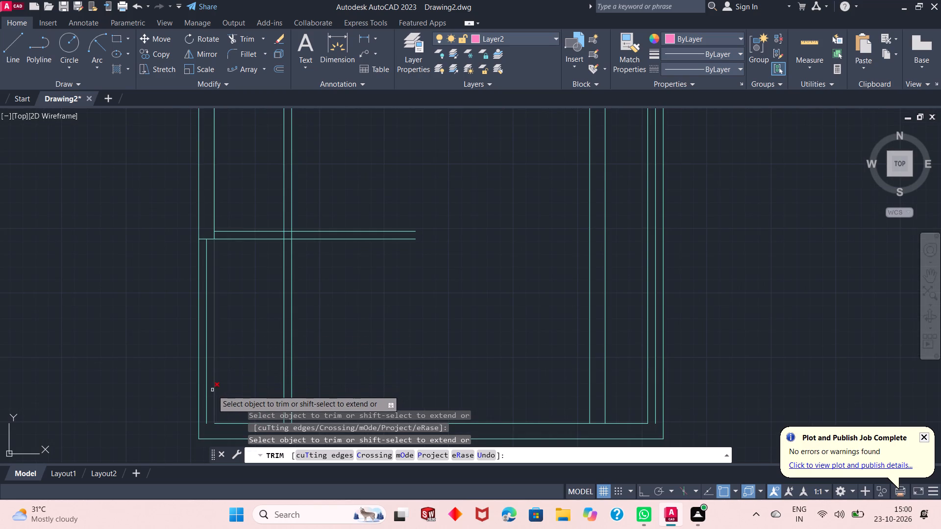
left_click(214, 340)
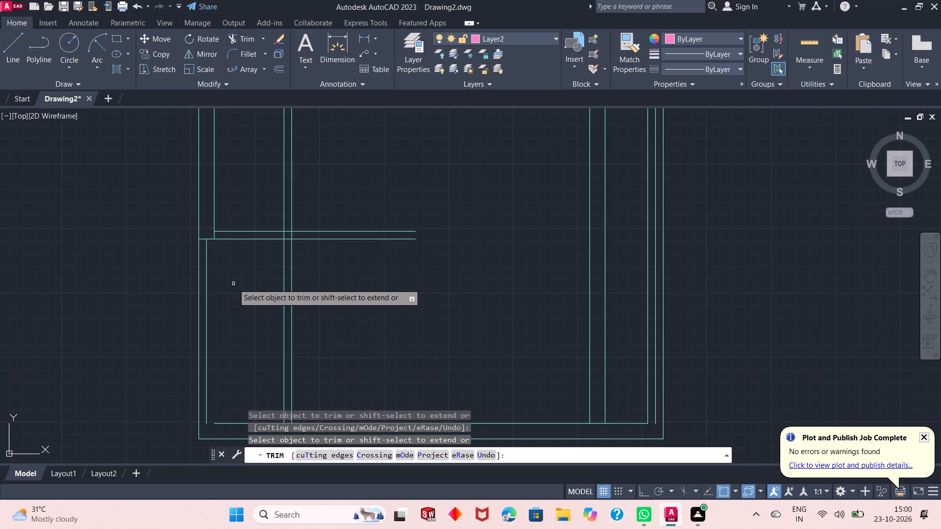
left_click(202, 238)
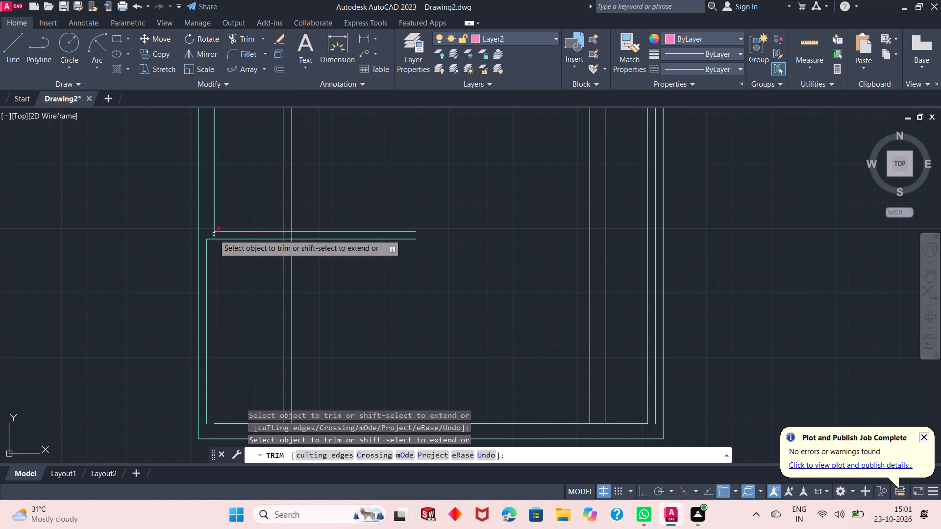
left_click(214, 234)
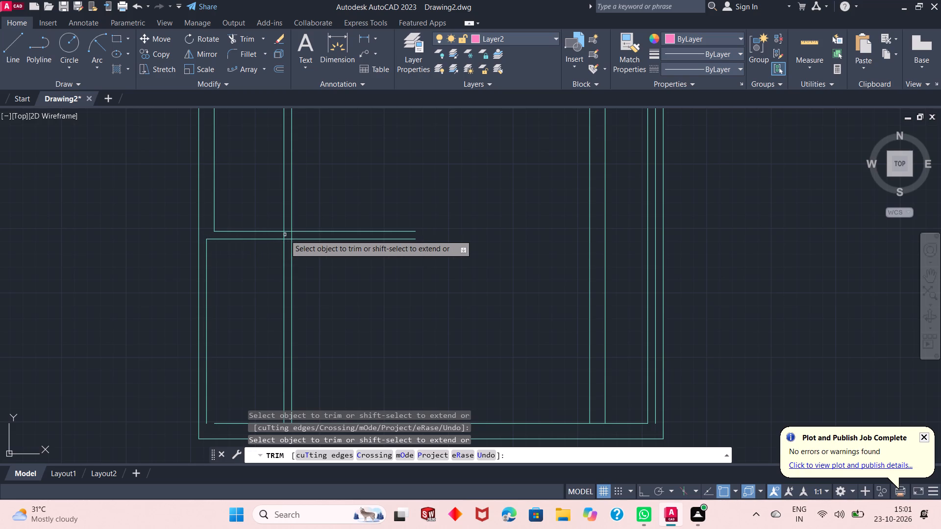
Trim the vertical partition's left line and the second horizontal partition's upper line where the two partitions cross.
left_click(285, 235)
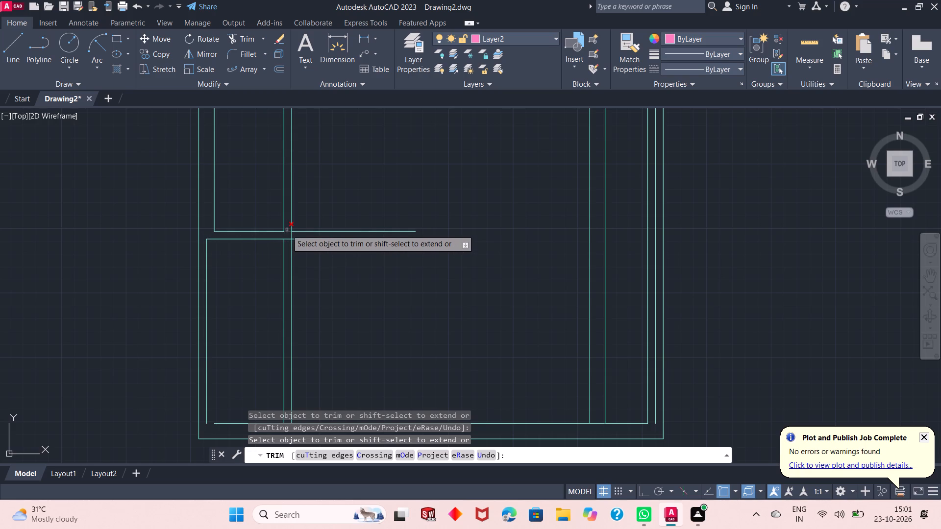
left_click(287, 230)
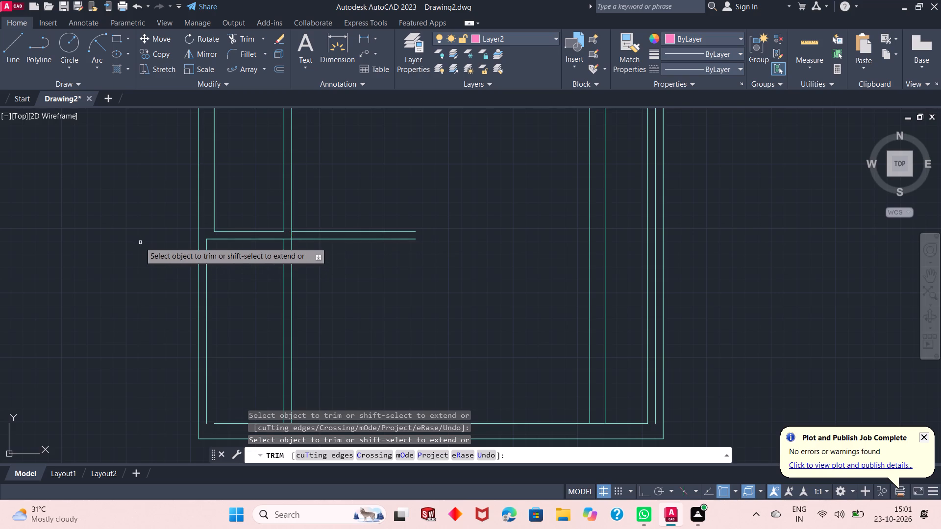
right_click(121, 199)
left_click(133, 204)
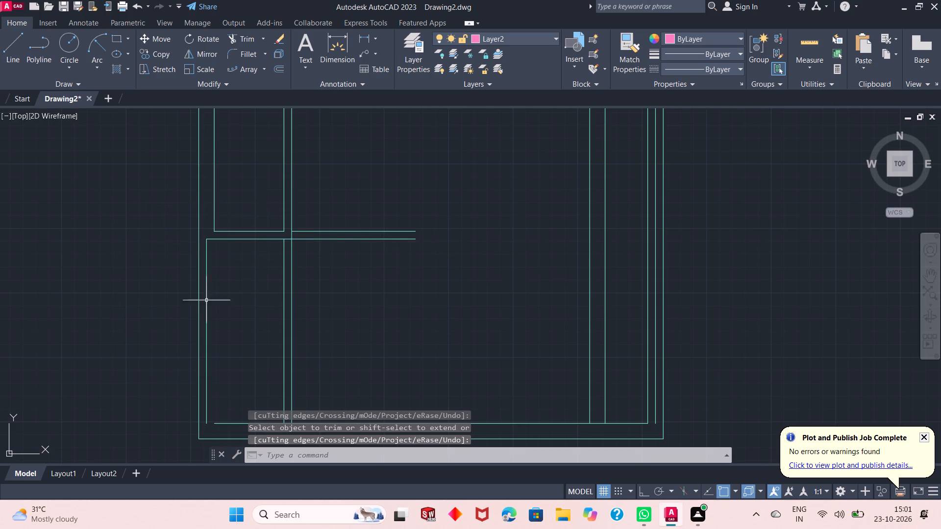
Extend the bottom wall's inner line to the inner line of the 6" left wall.
left_click(261, 43)
left_click(257, 73)
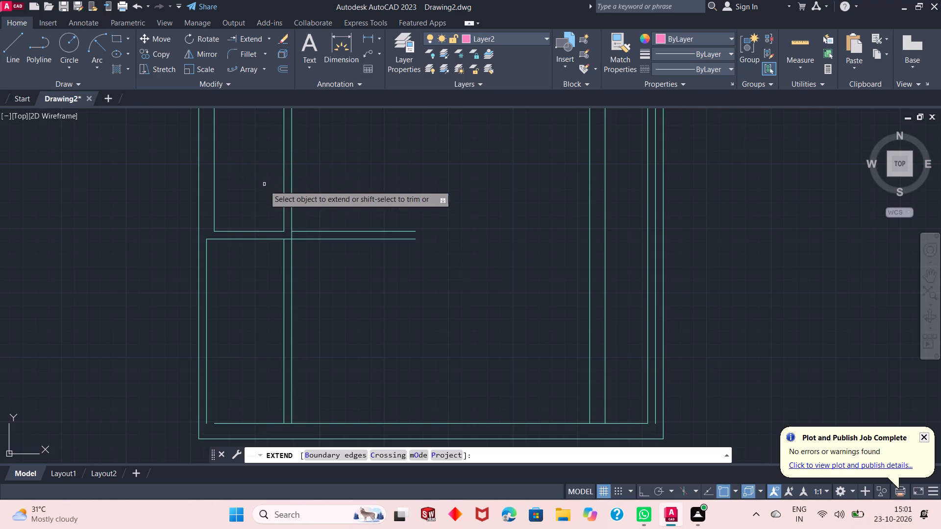
left_click(236, 424)
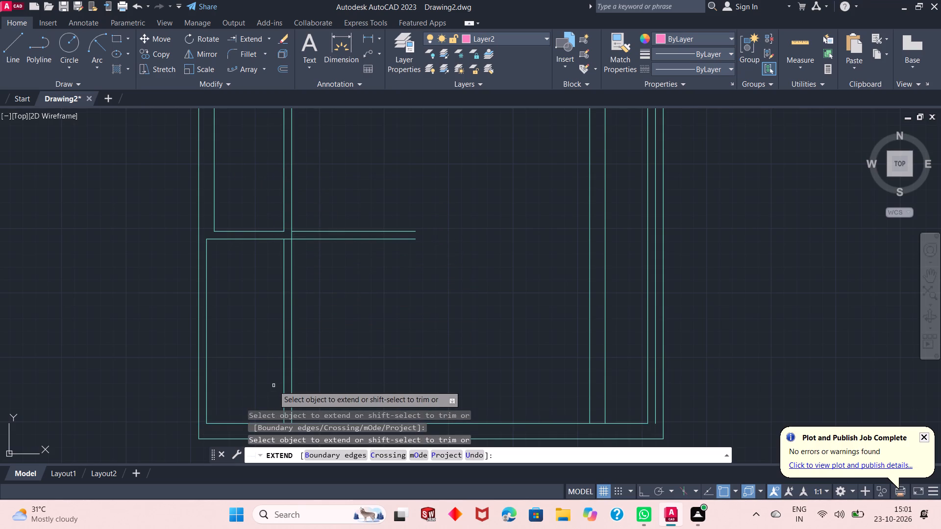
right_click(361, 328)
left_click(384, 338)
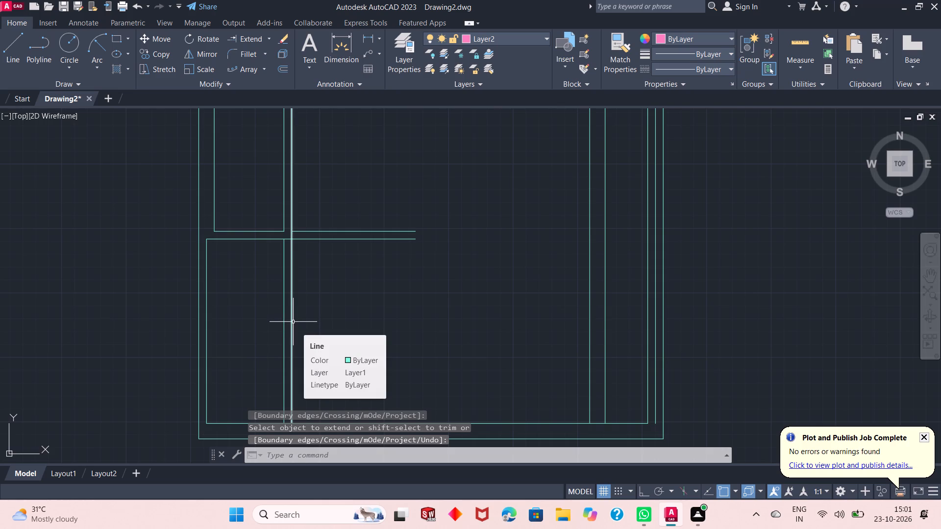
Offset the second horizontal partition's lower line 5'3" downward and the resulting line another 1' downward.
scroll(293, 322, "down", 2)
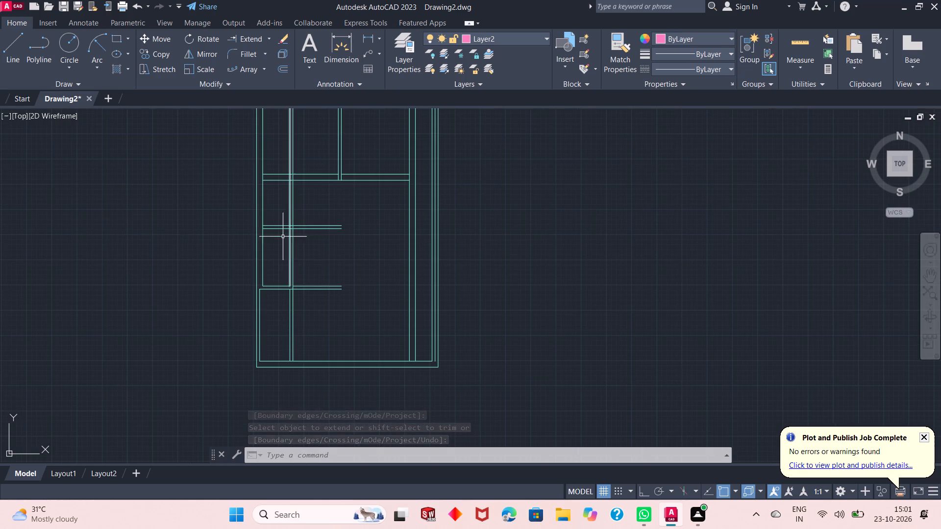
scroll(293, 310, "up", 2)
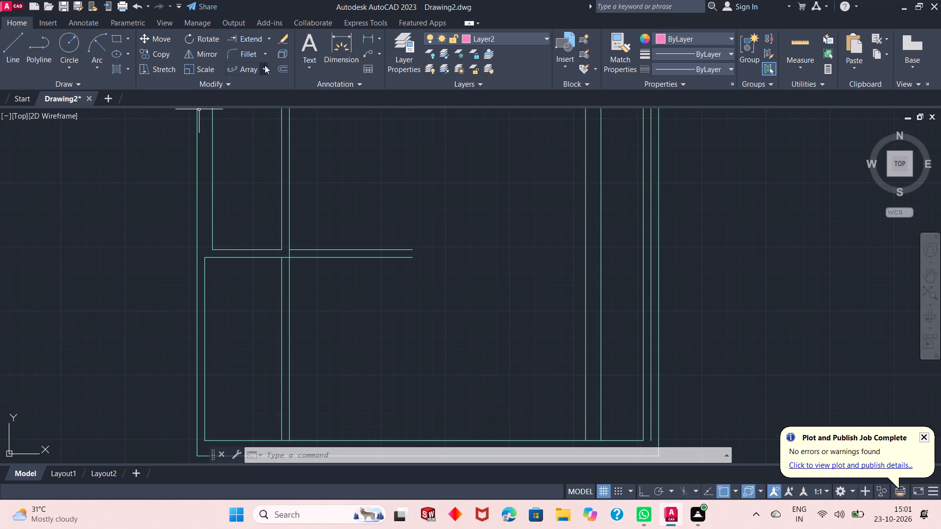
left_click(286, 69)
right_click(95, 178)
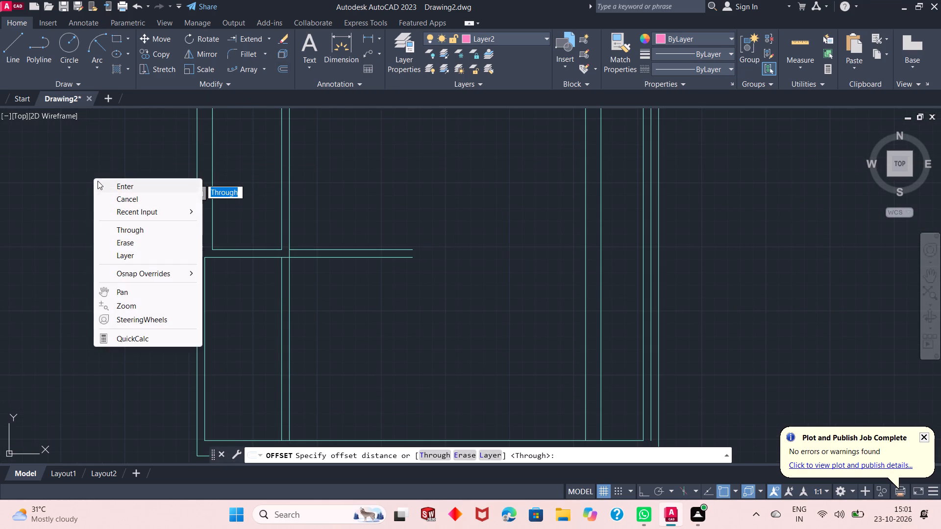
left_click(98, 181)
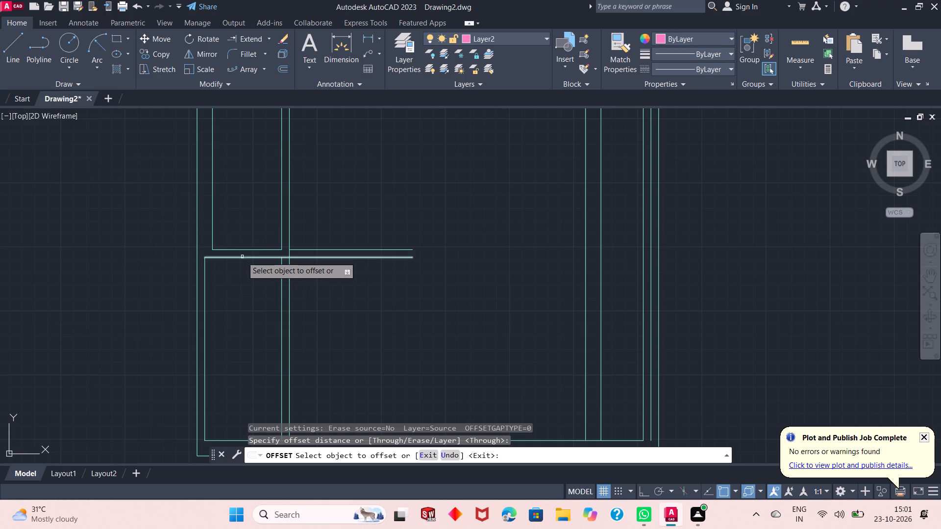
left_click(242, 257)
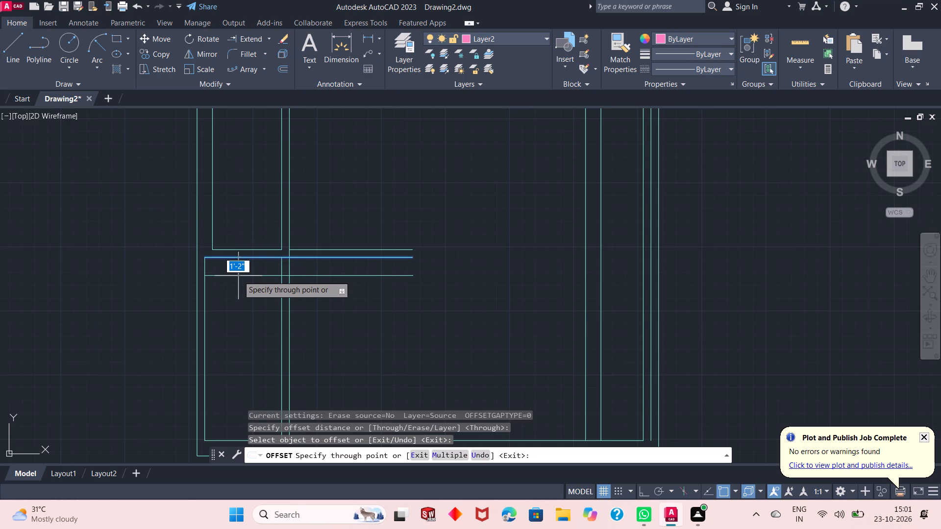
key("4")
key("BackSpace")
type("5'3")
key("shift+quotedbl")
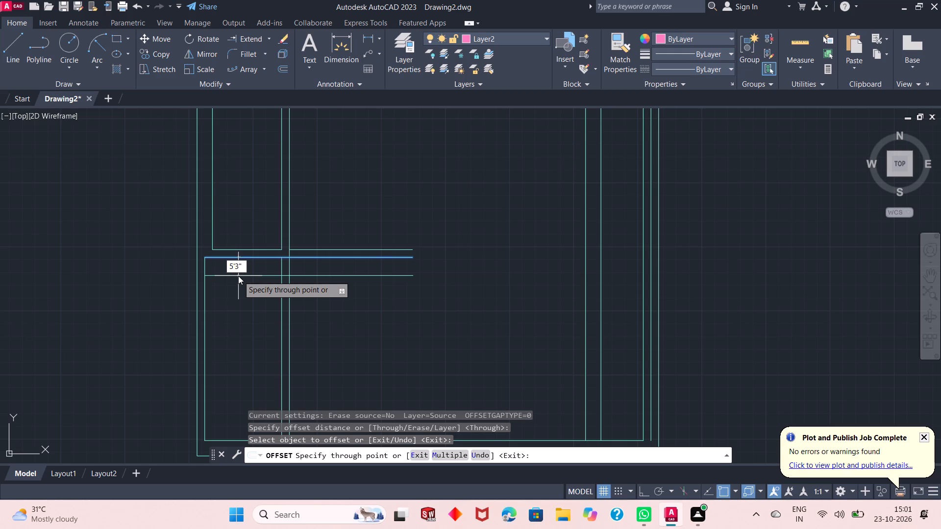
key("Return")
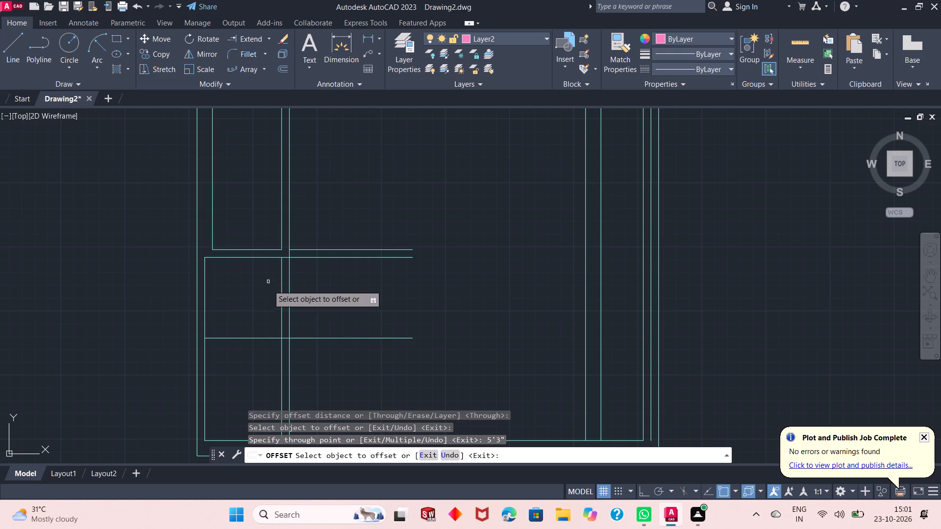
left_click(258, 337)
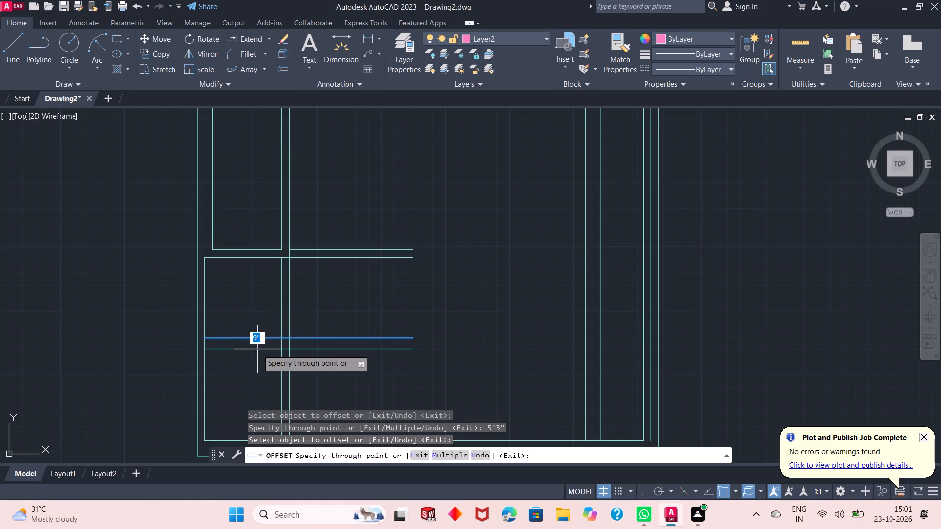
type("1'")
key("Return")
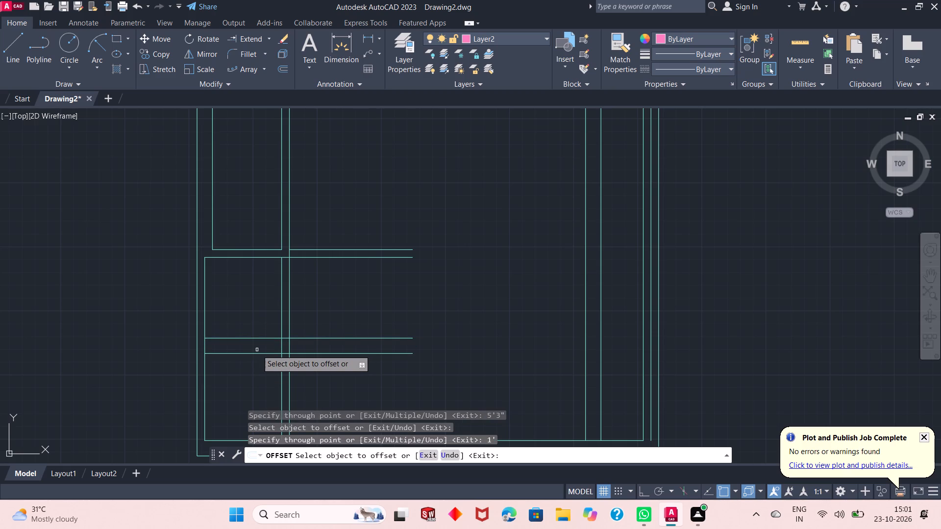
Offset the right line of the 6" vertical partition 10'4" to the right.
right_click(117, 257)
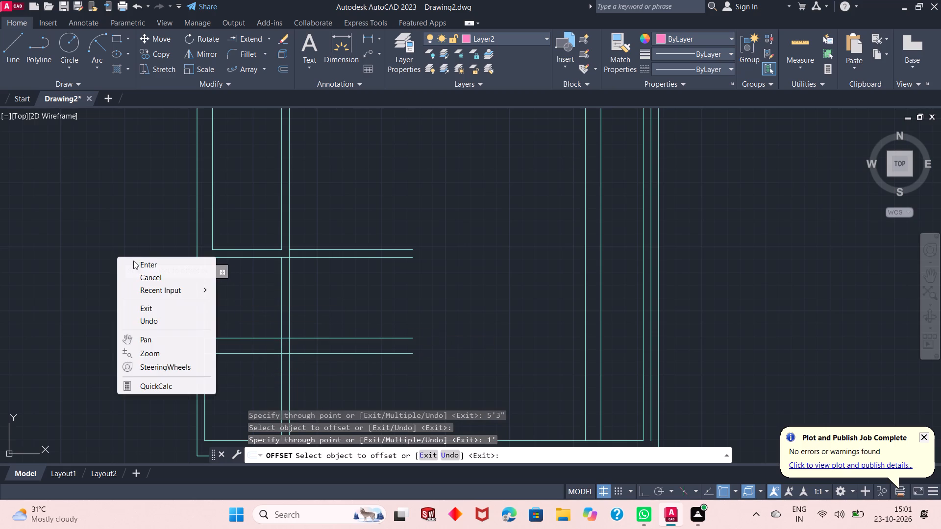
left_click(152, 264)
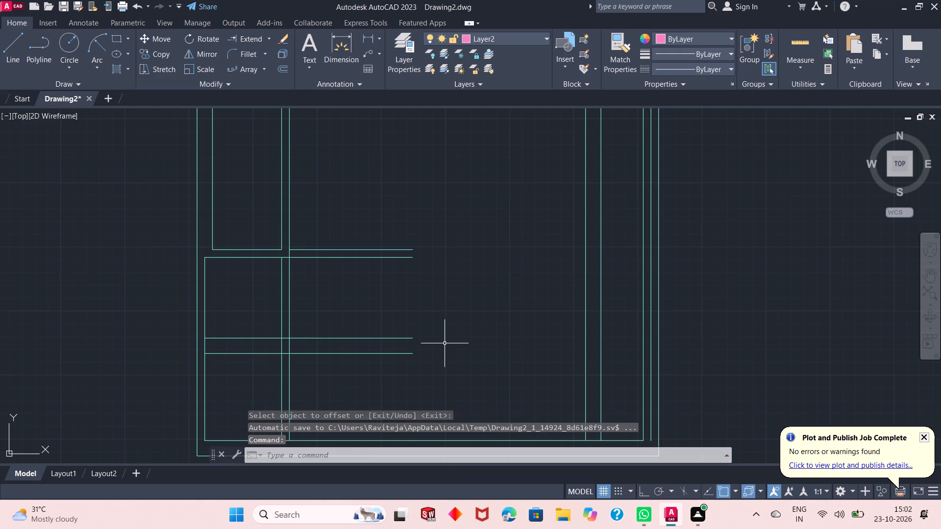
scroll(364, 378, "down", 1)
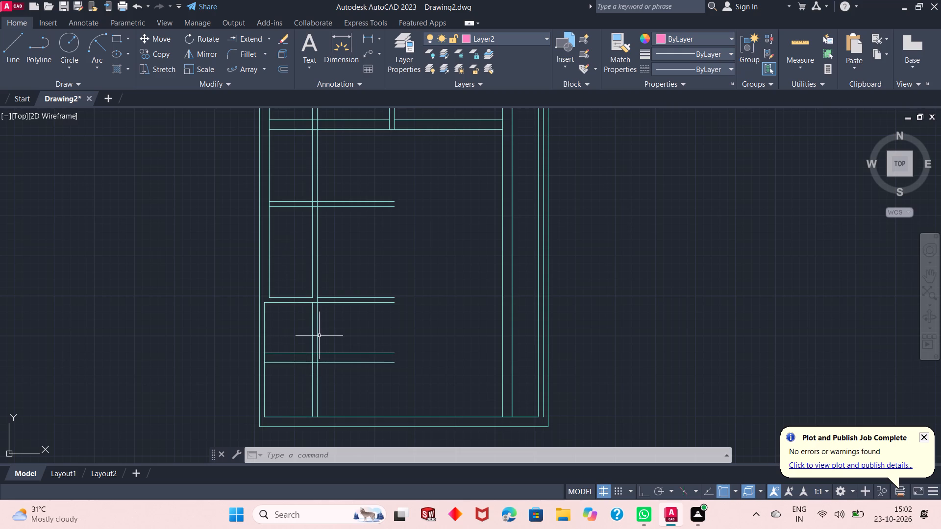
right_click(162, 209)
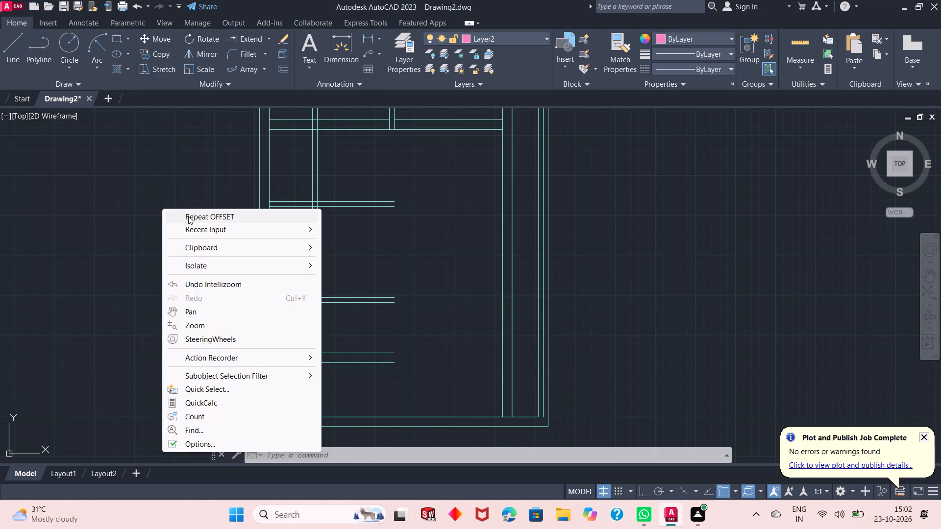
left_click(197, 214)
right_click(197, 209)
left_click(202, 211)
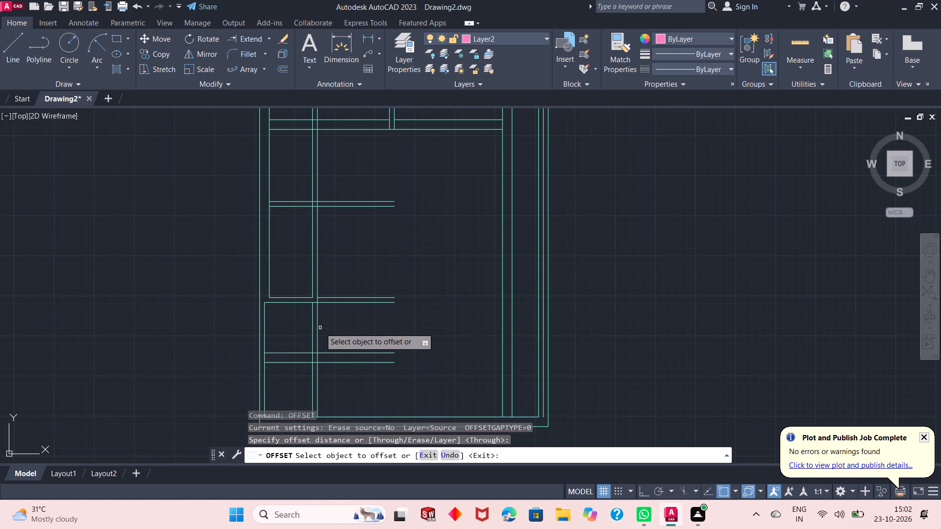
left_click(318, 333)
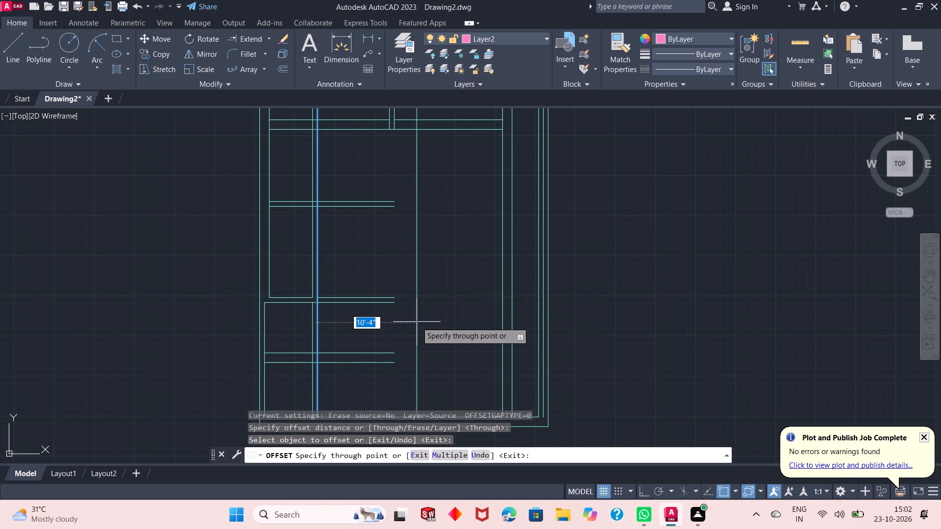
type("10")
type("'4\"")
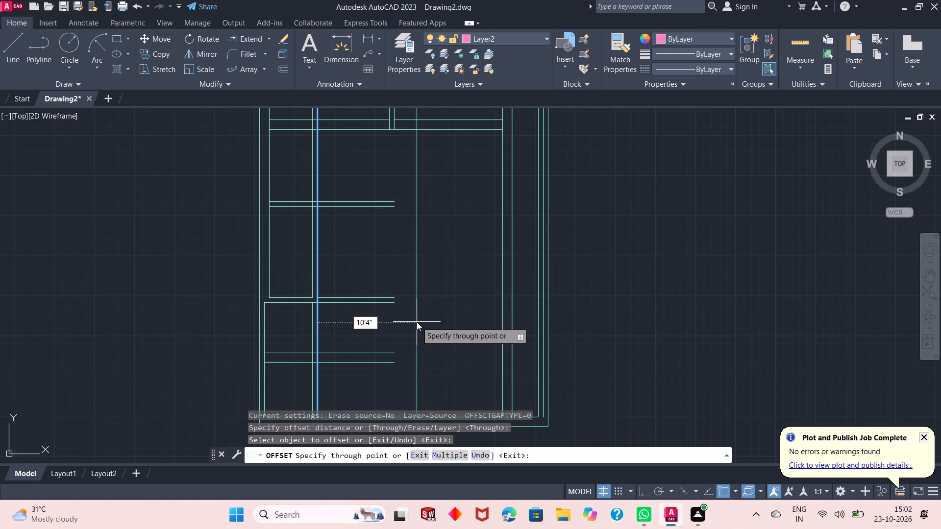
key("Return")
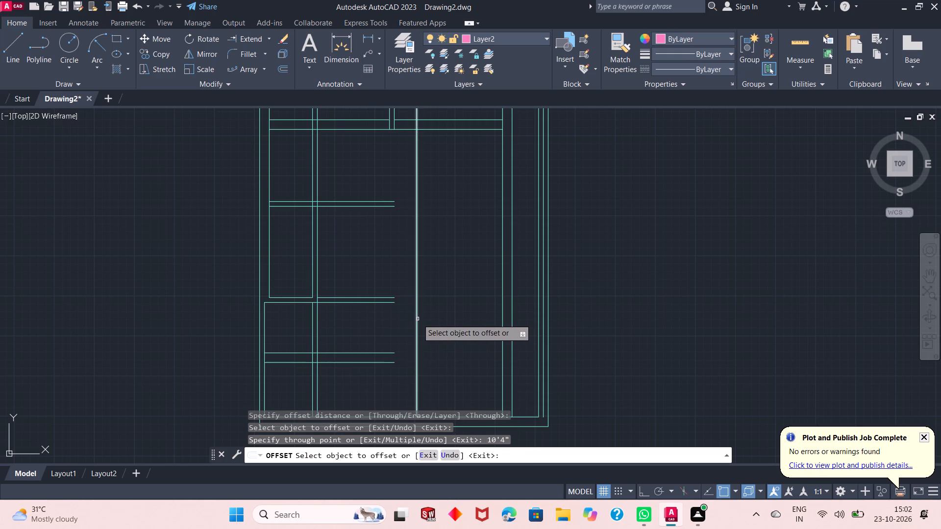
Offset the new vertical line another 1' to the right to form a 1' wall.
left_click(418, 319)
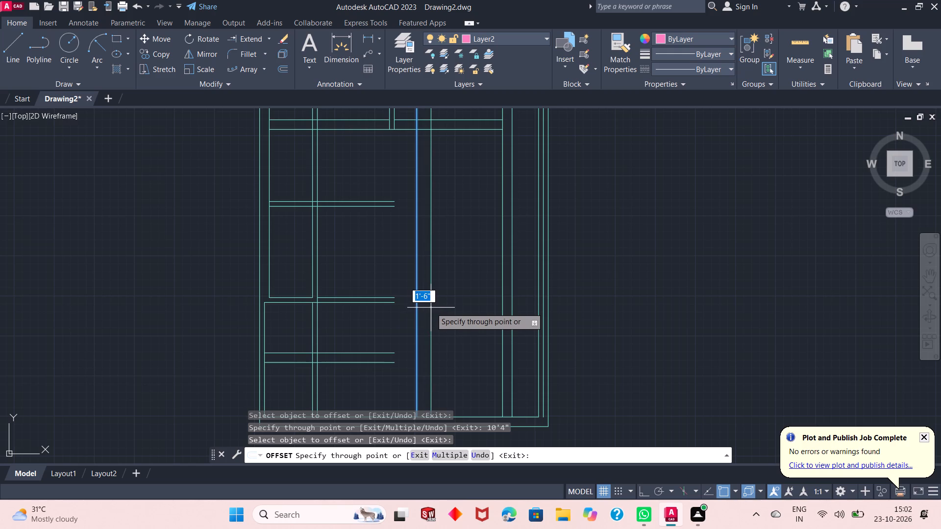
key("1")
key("apostrophe")
key("Return")
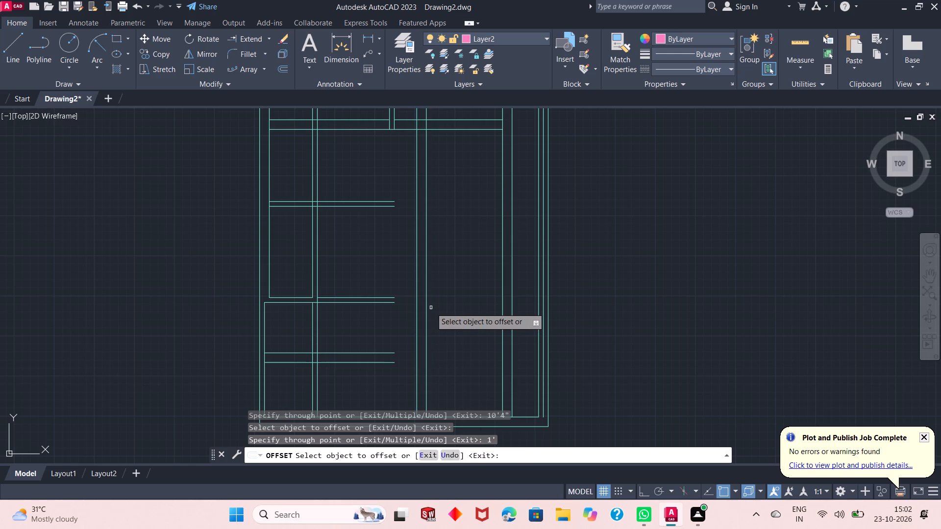
right_click(572, 240)
left_click(583, 247)
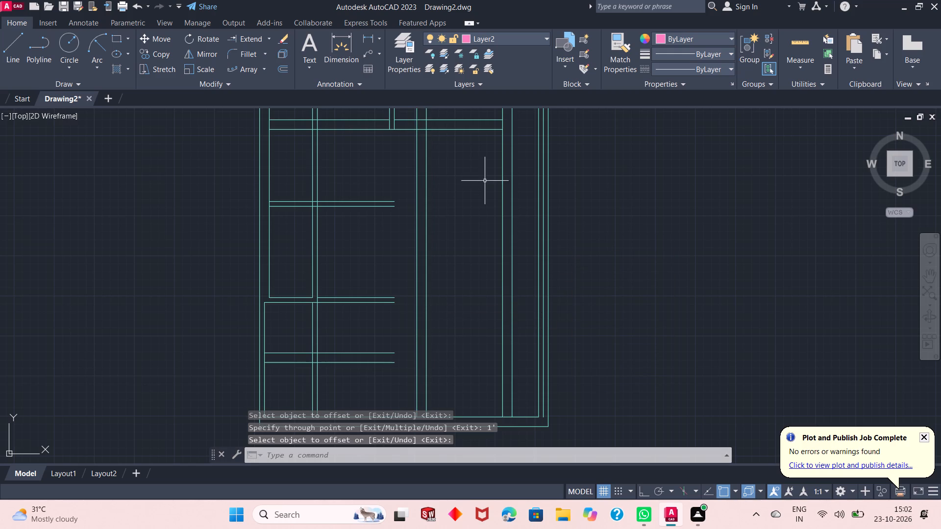
Extend the lower 1' horizontal wall to the new vertical wall, its upper line to the near face and its lower line to the far face.
left_click(248, 38)
left_click(383, 363)
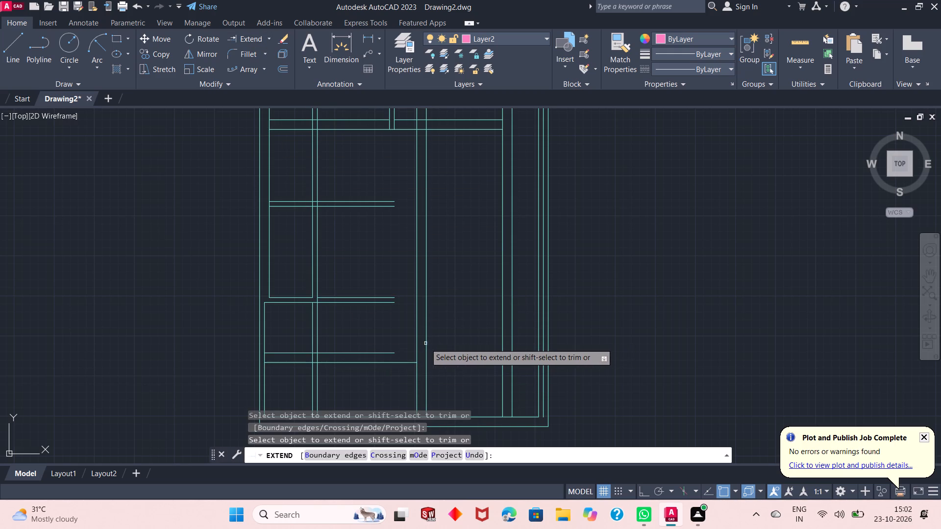
scroll(421, 345, "up", 1)
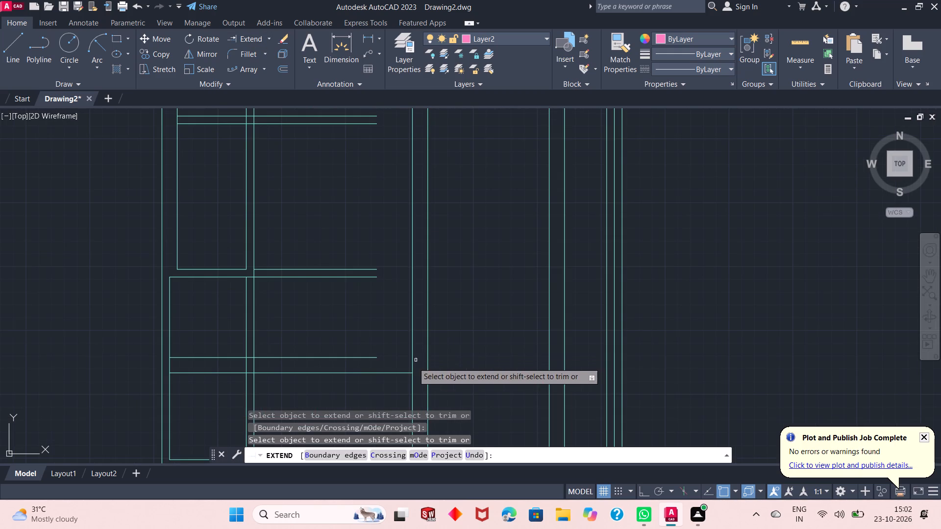
left_click(399, 373)
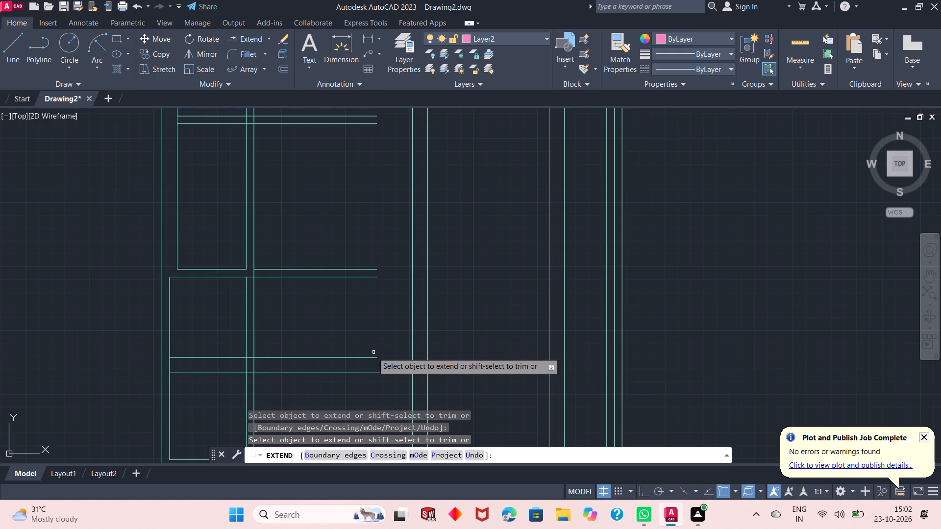
left_click(371, 357)
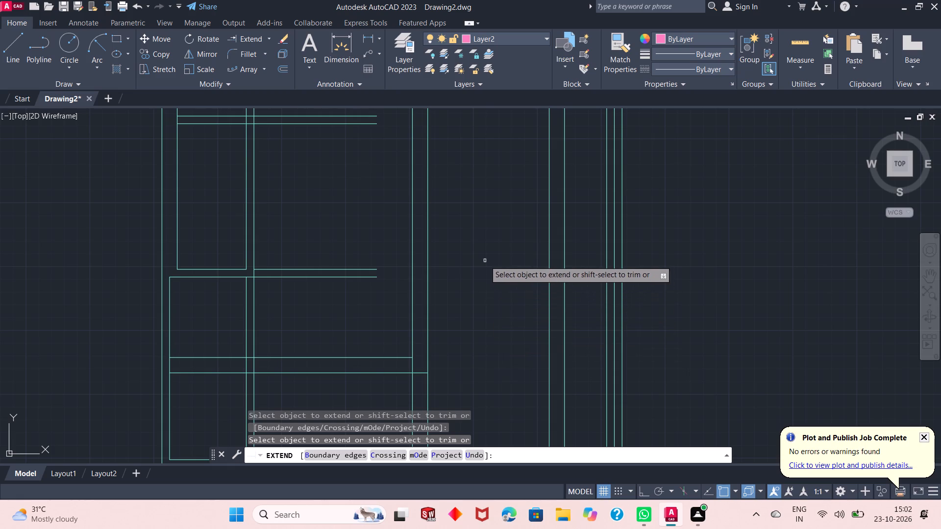
right_click(457, 292)
left_click(475, 300)
Trim both lines of the second horizontal partition that project right of the 6" vertical partition.
scroll(476, 314, "down", 1)
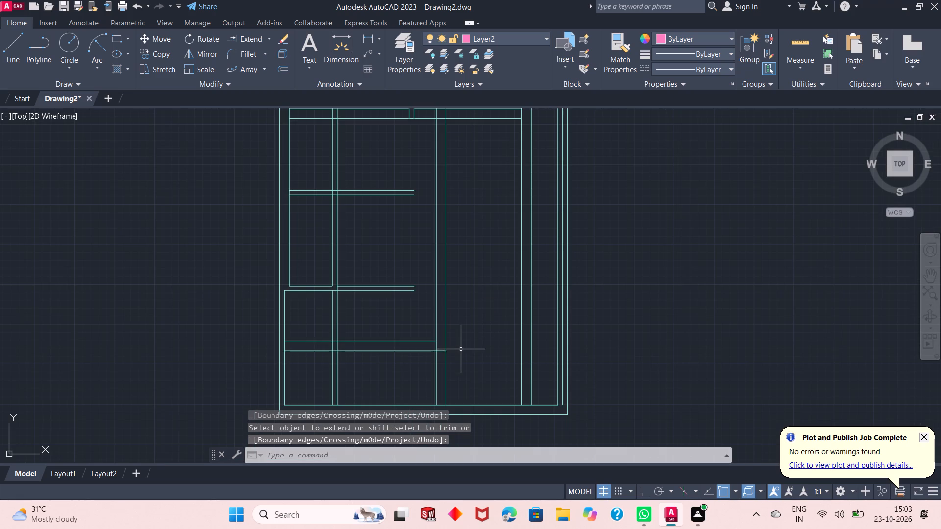
scroll(305, 327, "up", 1)
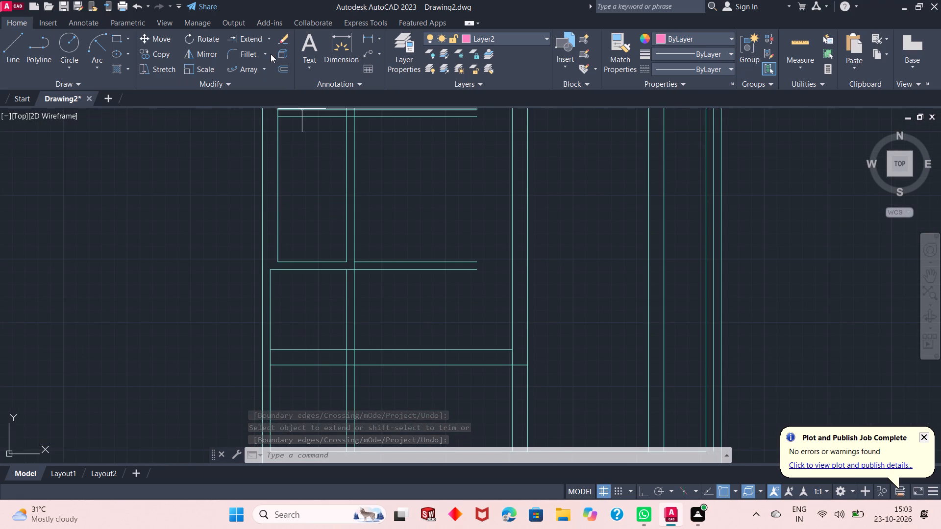
left_click(269, 41)
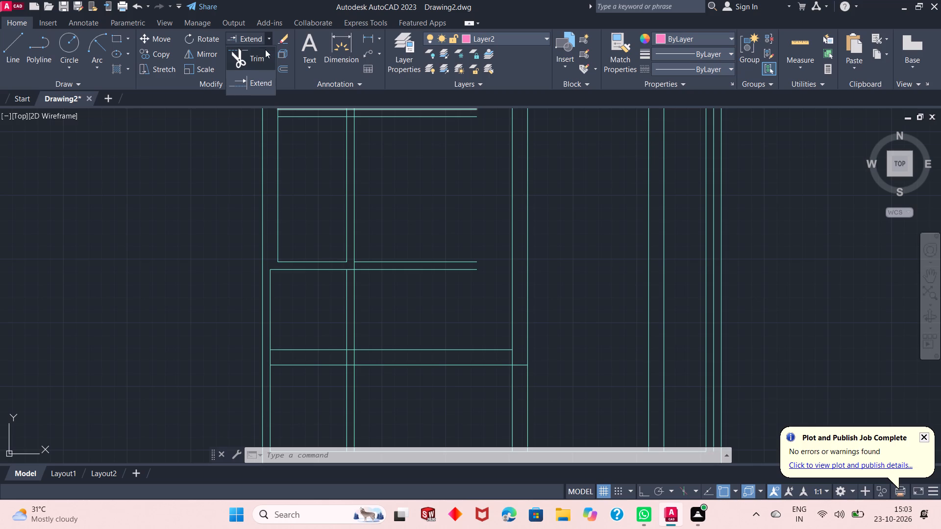
left_click(256, 56)
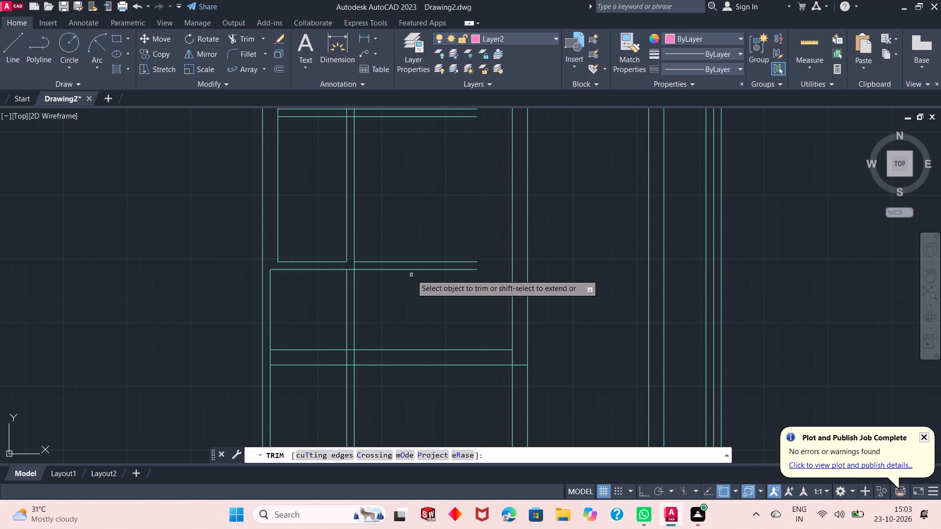
scroll(406, 272, "down", 2)
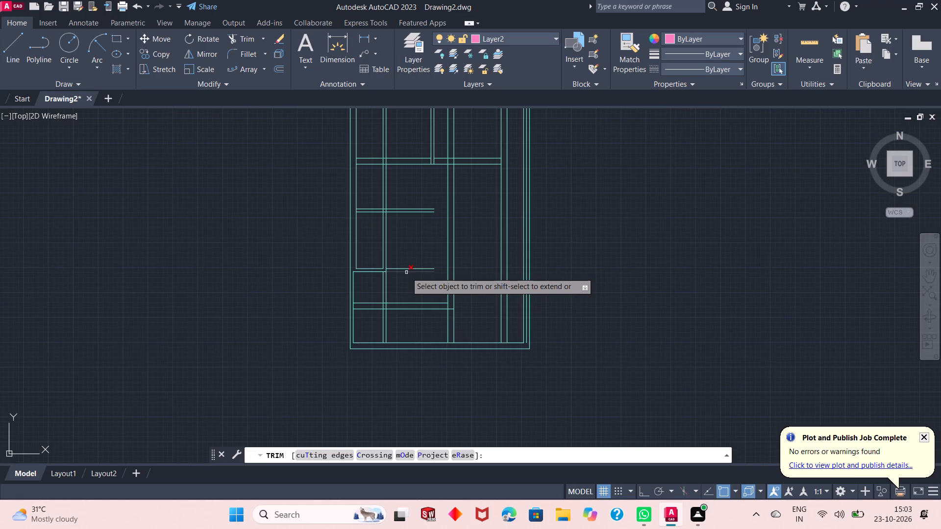
scroll(406, 272, "up", 1)
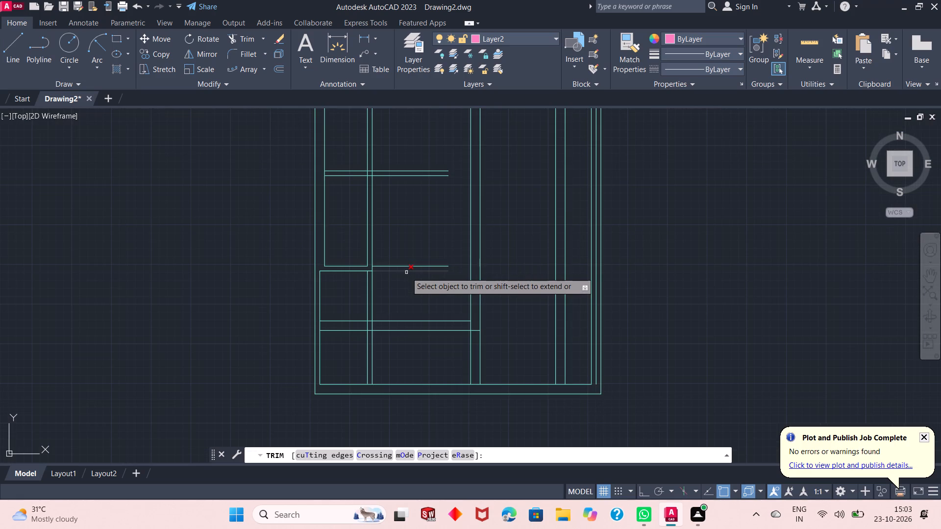
left_click(417, 249)
left_click(403, 289)
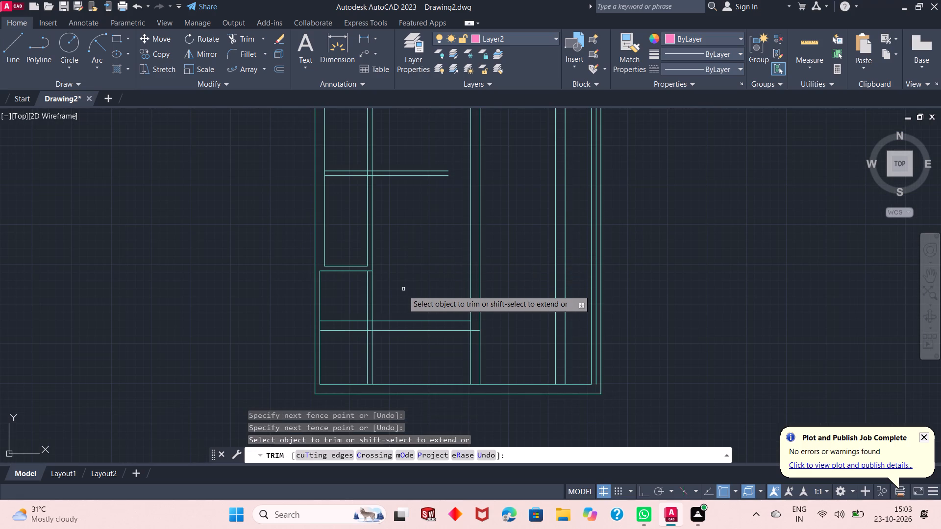
Trim the new vertical wall's left line and both 6" vertical partition lines where they cross the lower 1' horizontal wall.
scroll(465, 344, "up", 2)
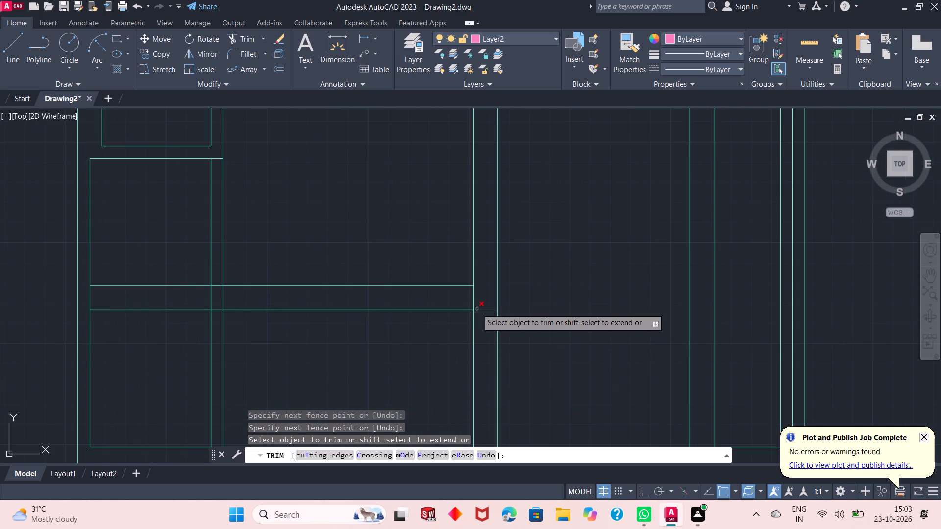
left_click_drag(478, 297, 458, 298)
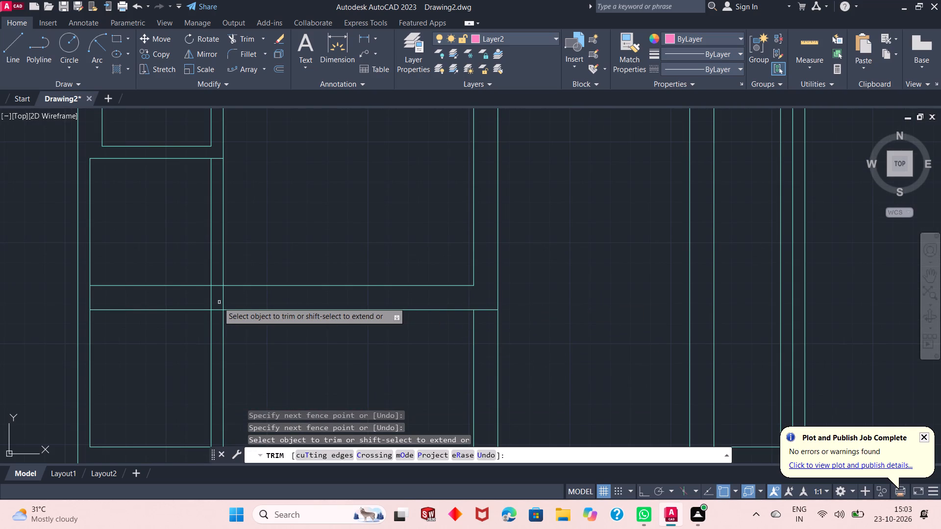
left_click(241, 293)
left_click_drag(240, 294, 188, 295)
left_click_drag(186, 295, 233, 297)
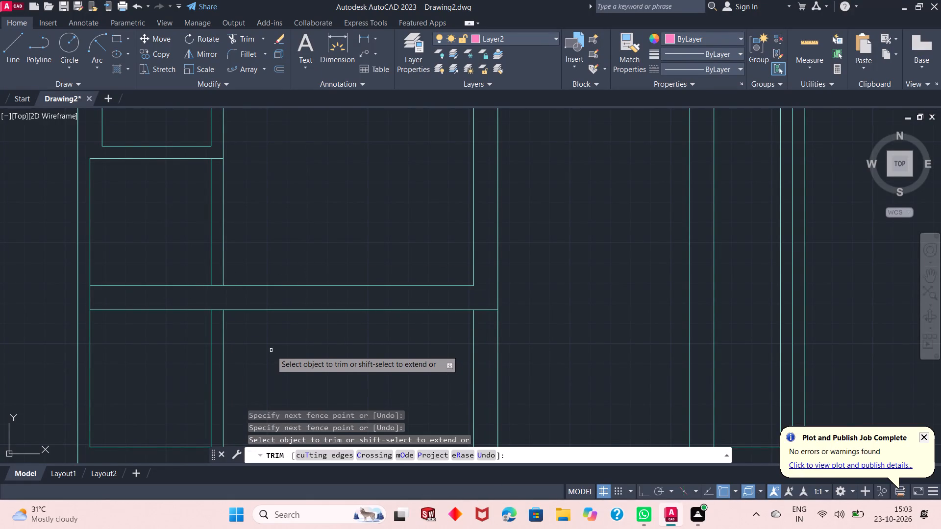
Trim away both lines of the 6" vertical partition between the lower 1' horizontal wall and the bottom wall.
scroll(269, 346, "down", 2)
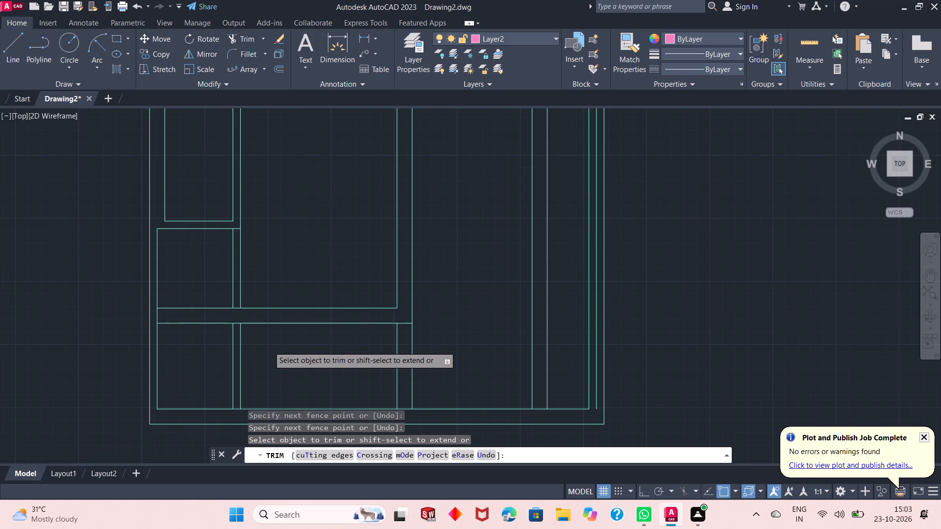
scroll(269, 346, "down", 1)
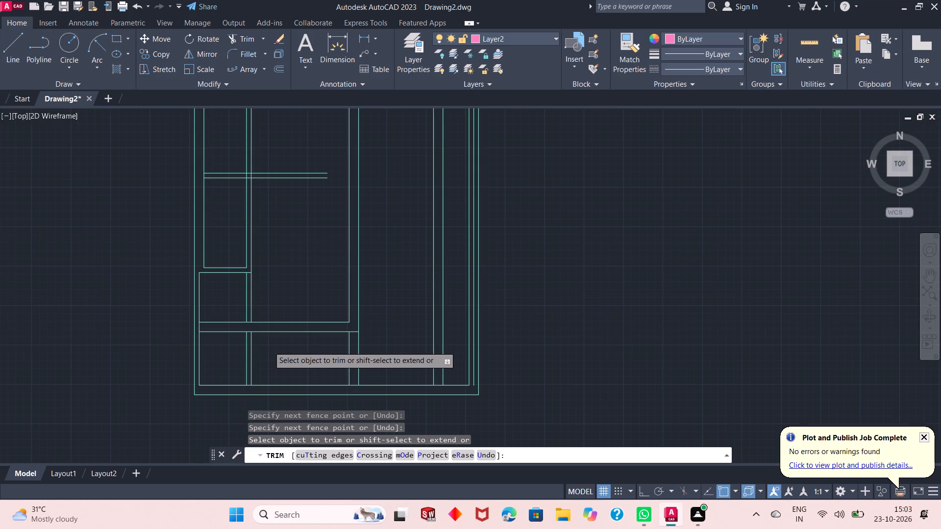
scroll(269, 346, "down", 1)
scroll(272, 301, "up", 1)
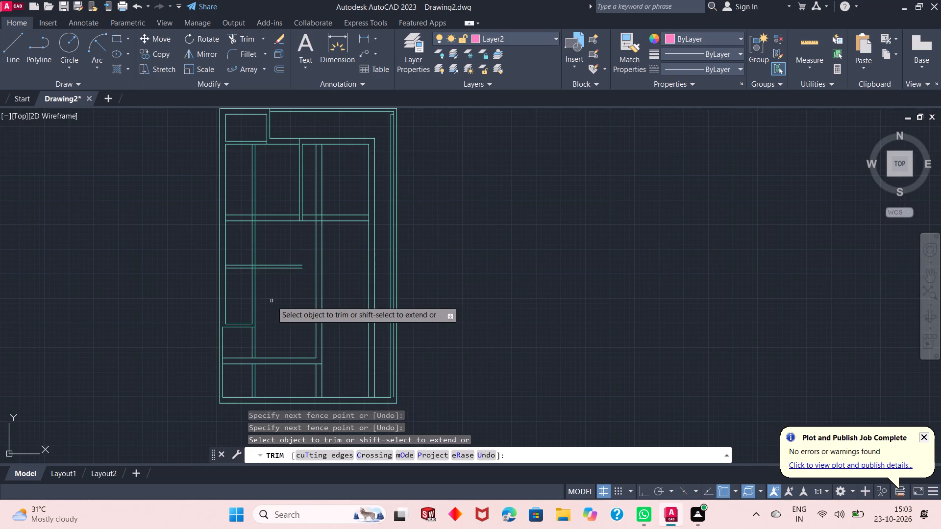
scroll(381, 322, "down", 1)
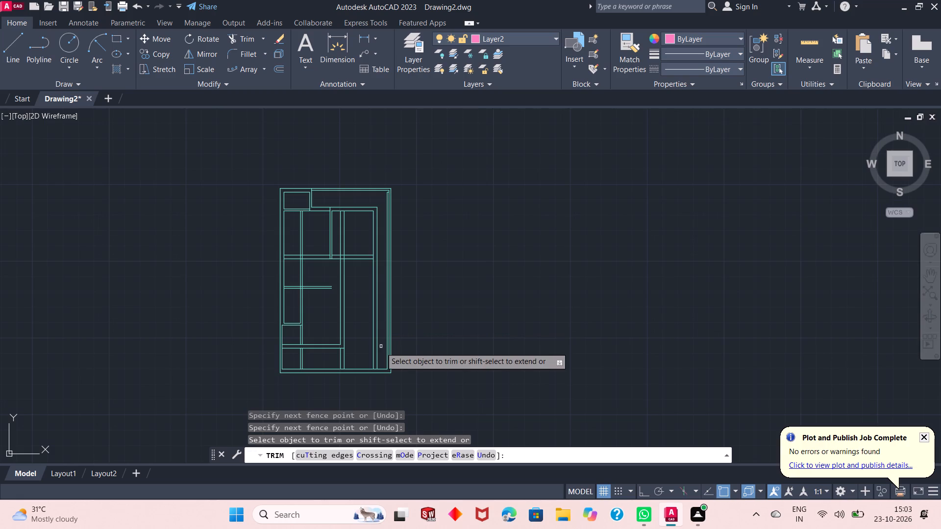
scroll(352, 307, "up", 1)
scroll(283, 294, "up", 1)
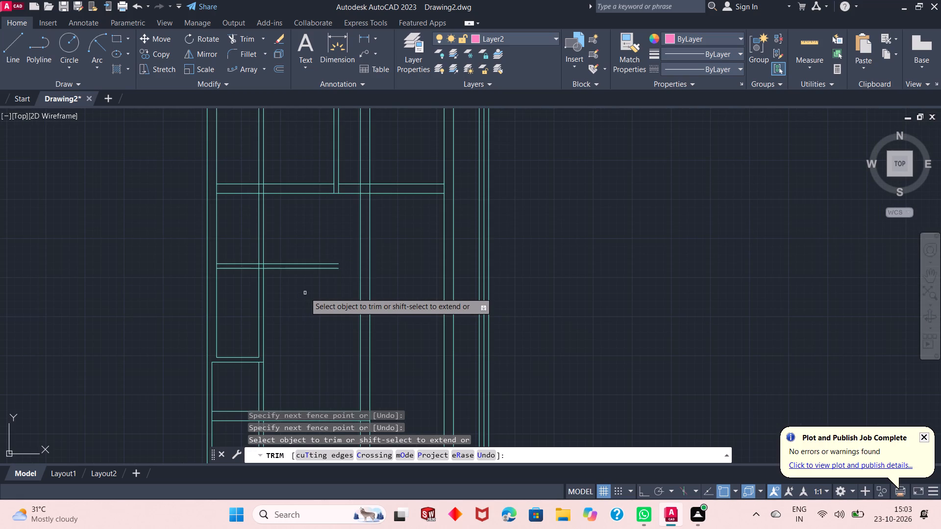
scroll(301, 293, "down", 1)
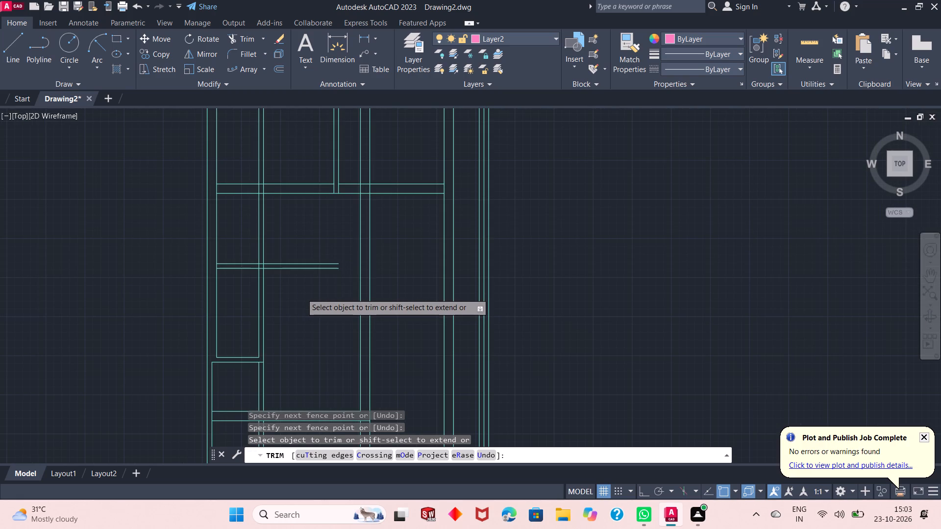
middle_click_drag(305, 288, 367, 281)
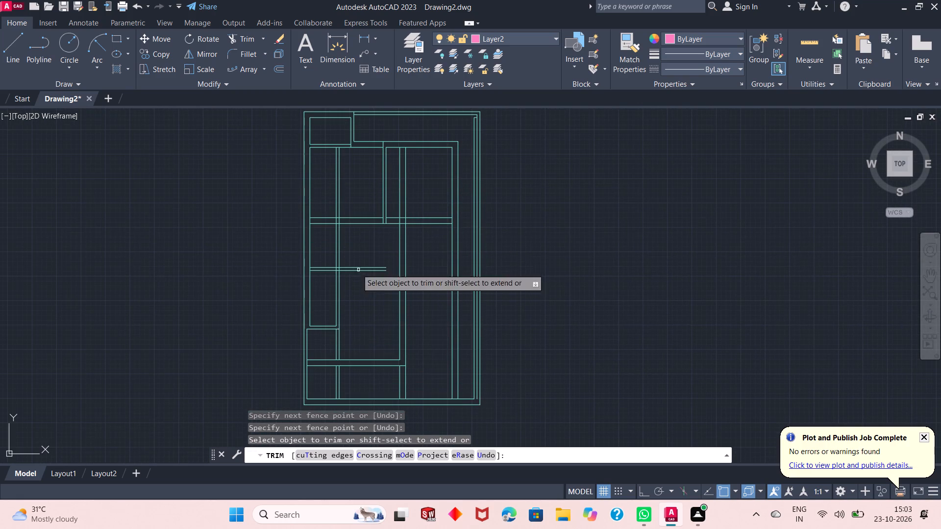
scroll(339, 371, "up", 2)
scroll(358, 294, "down", 1)
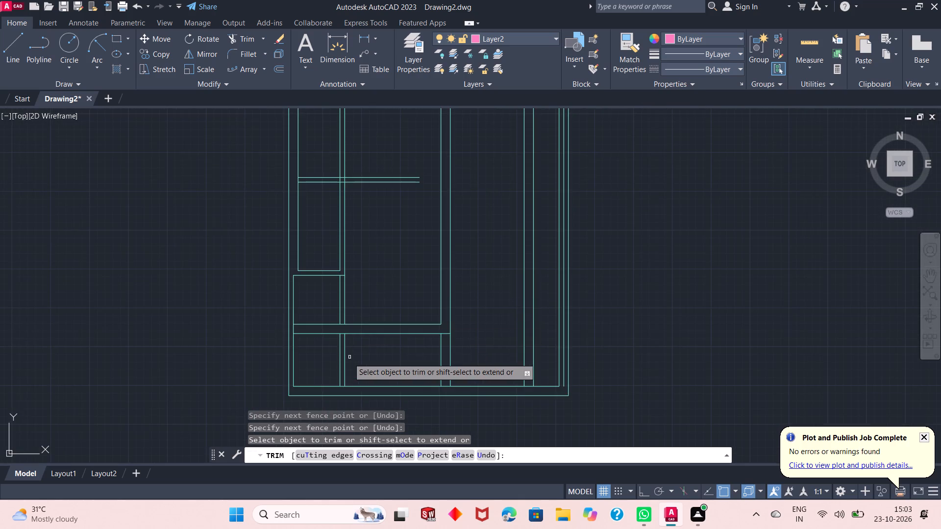
scroll(343, 359, "up", 1)
scroll(356, 351, "down", 1)
left_click(356, 351)
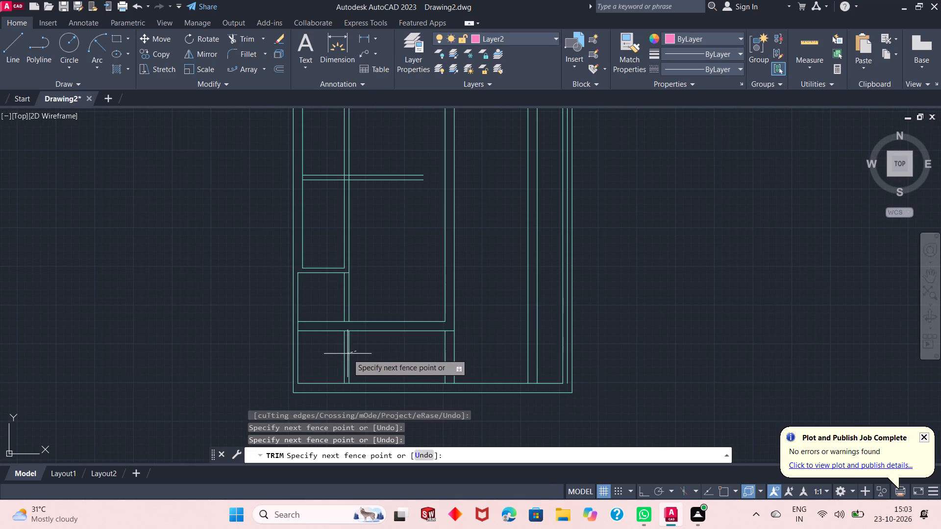
left_click(342, 357)
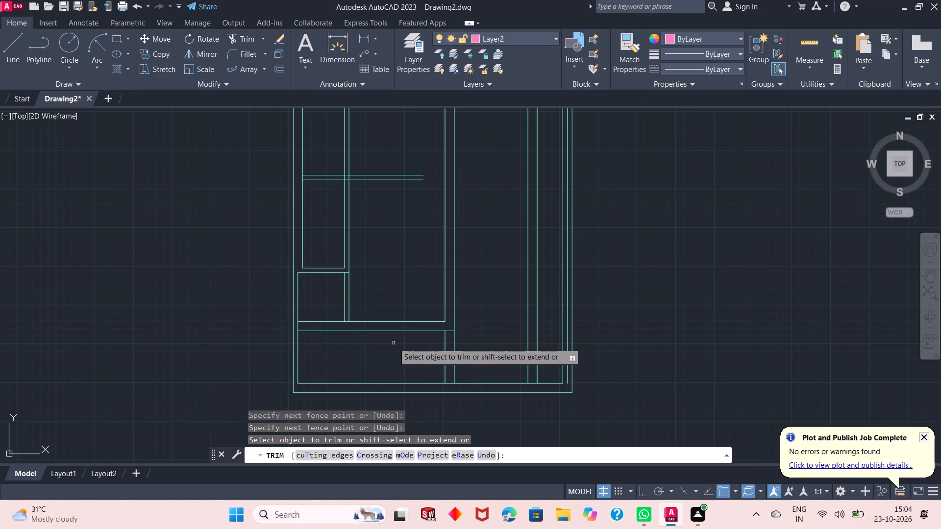
Trim the left wall's inner line across the lower 1' horizontal wall, and that wall's upper line between the 6" vertical partition lines.
left_click(298, 328)
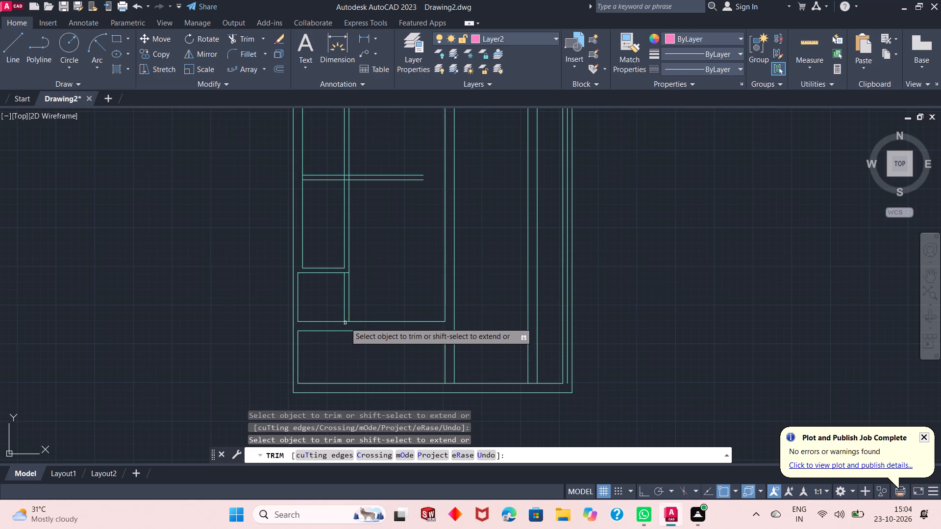
scroll(347, 323, "up", 2)
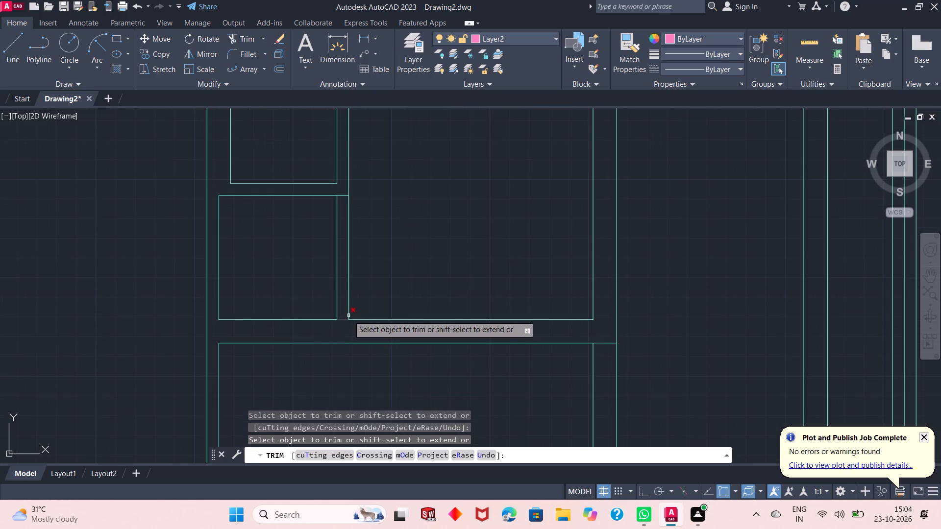
left_click(344, 319)
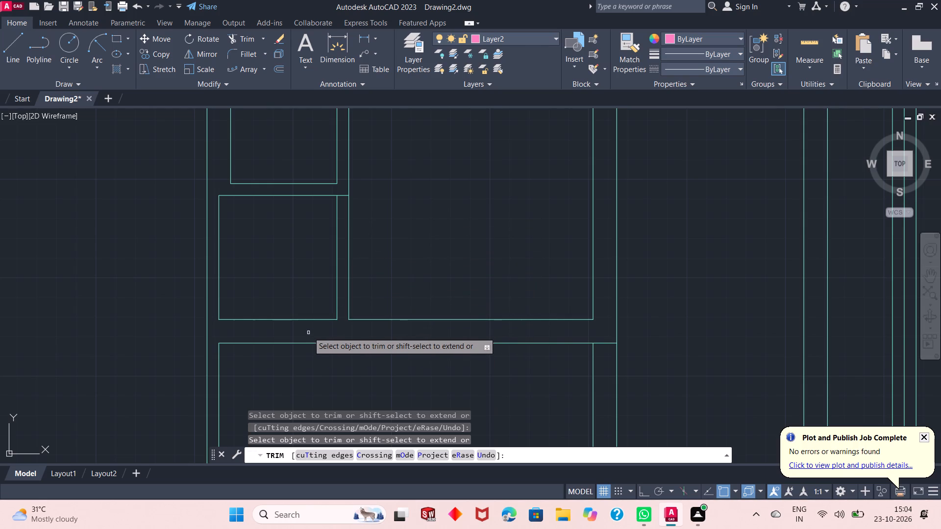
scroll(308, 332, "down", 1)
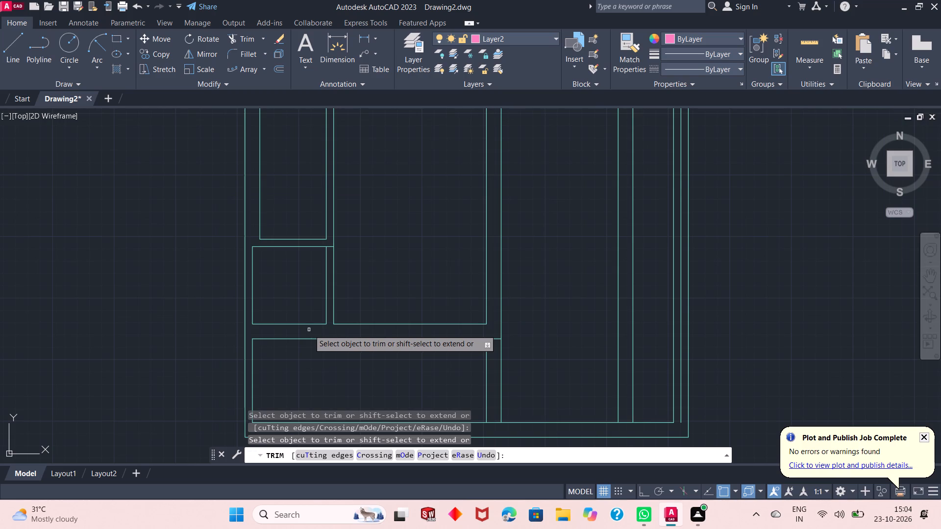
scroll(309, 330, "down", 1)
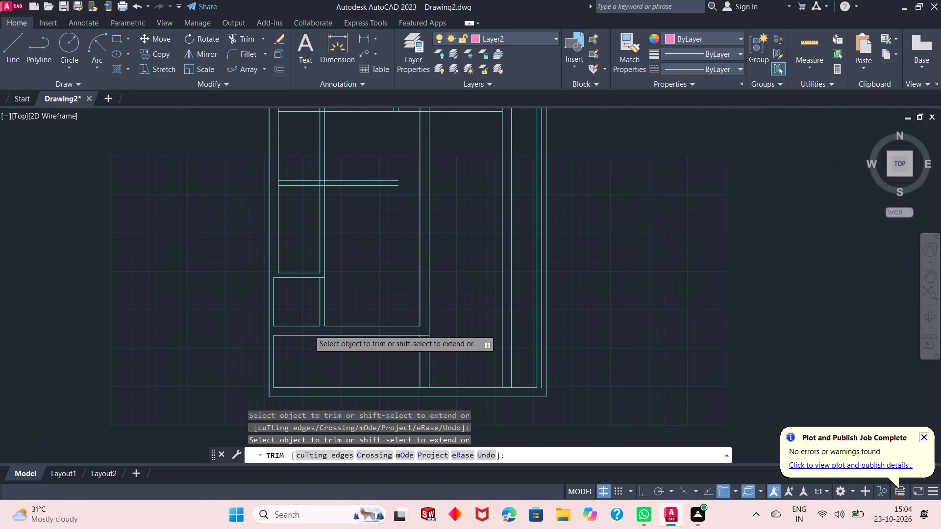
right_click(371, 258)
left_click(389, 264)
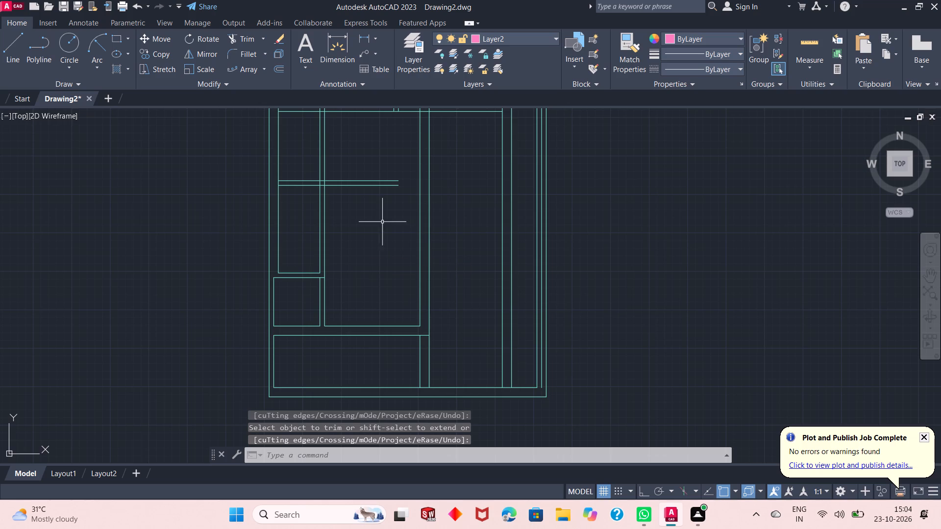
Trim both lines of the remaining 6" horizontal partition that project right of the 6" vertical partition.
right_click(374, 211)
left_click(391, 219)
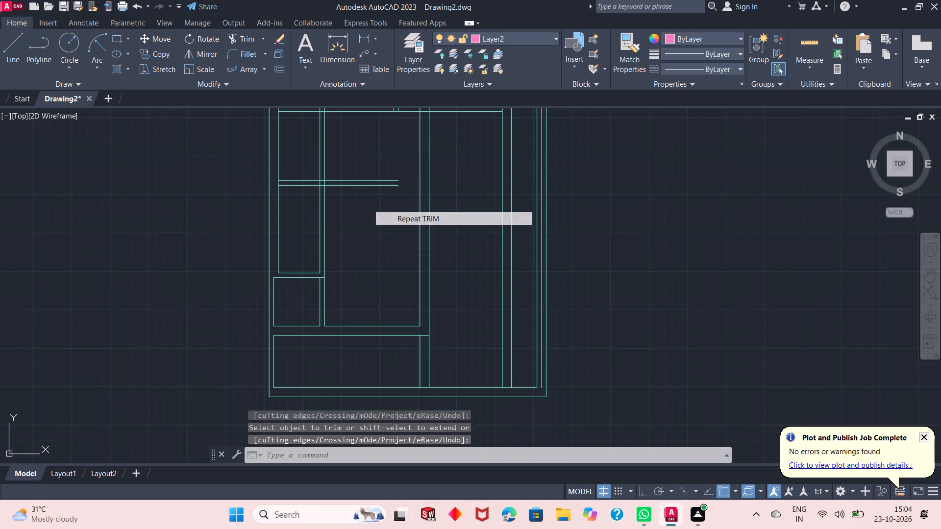
left_click_drag(384, 156, 363, 204)
right_click(361, 200)
left_click(377, 210)
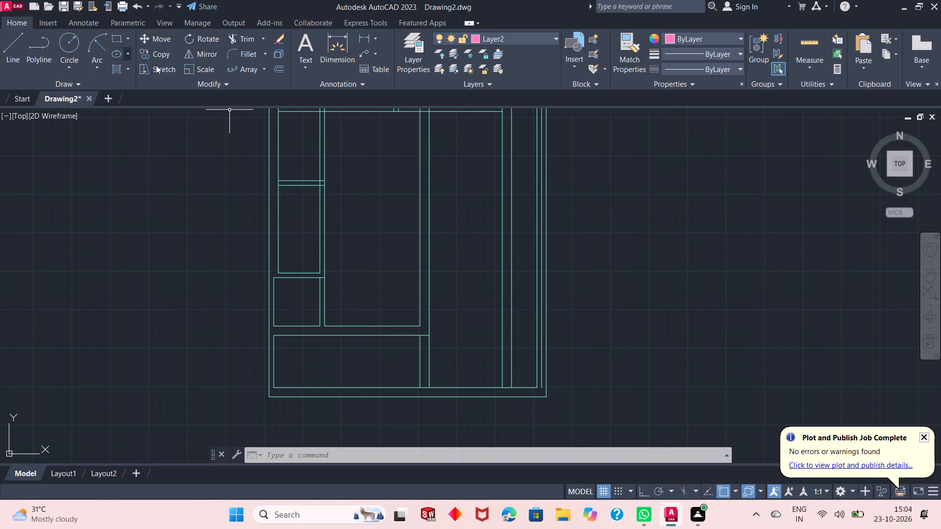
Offset the lower 1' horizontal wall's upper line 10'3" upward between the 6" vertical partition and the middle vertical wall.
left_click(278, 68)
right_click(119, 151)
left_click(161, 158)
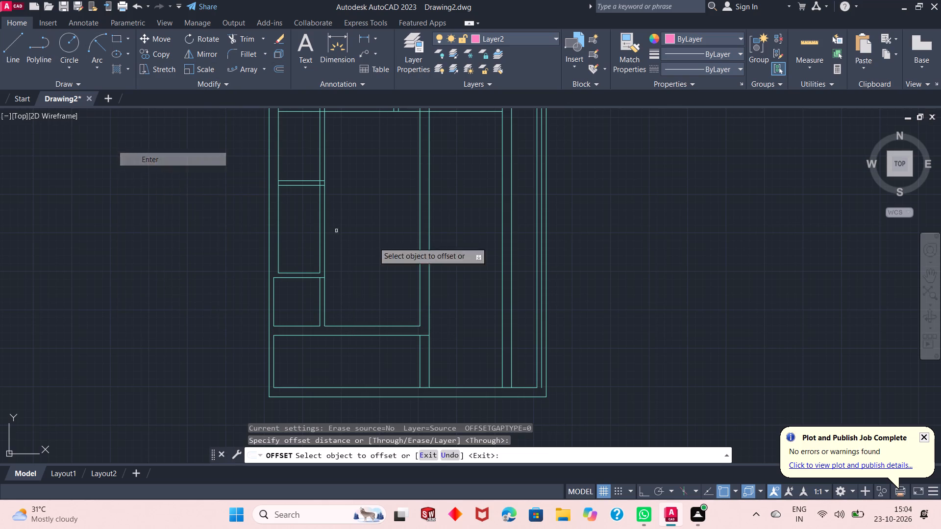
left_click(389, 326)
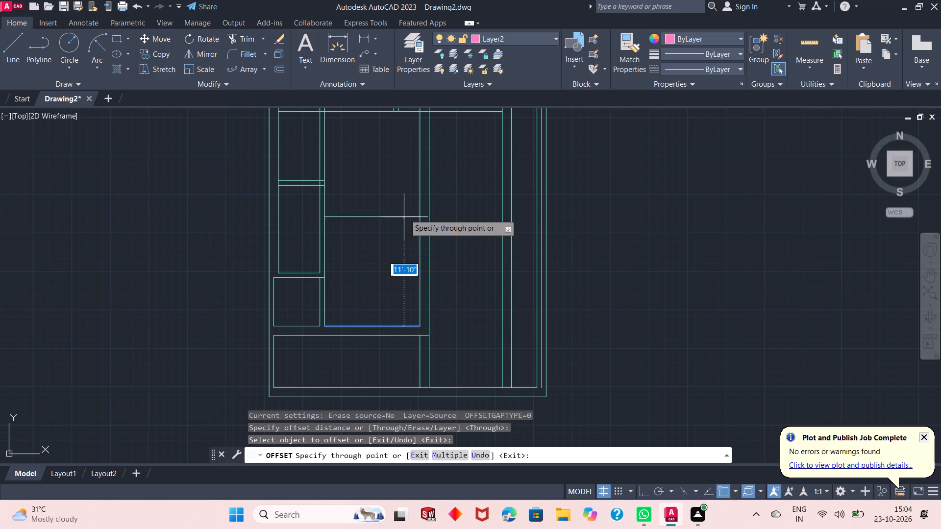
type("10'")
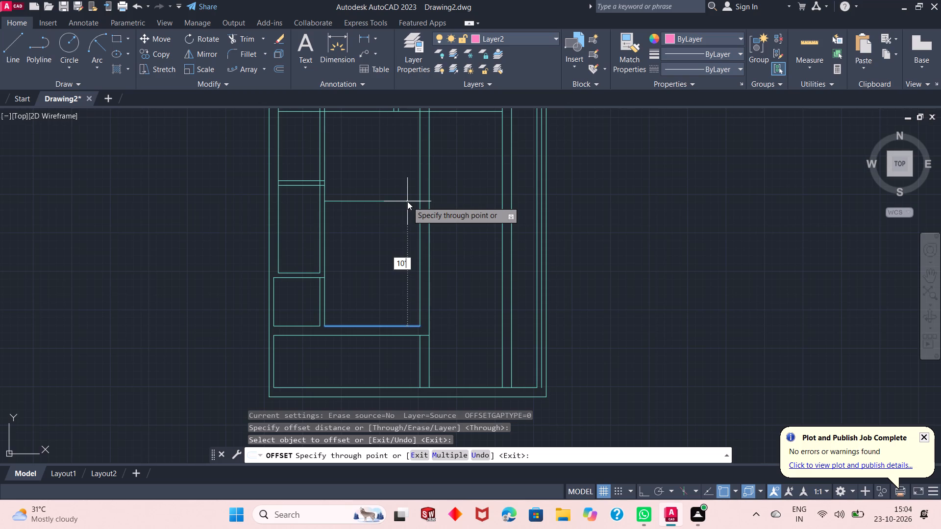
key("3")
key("shift+quotedbl")
key("Return")
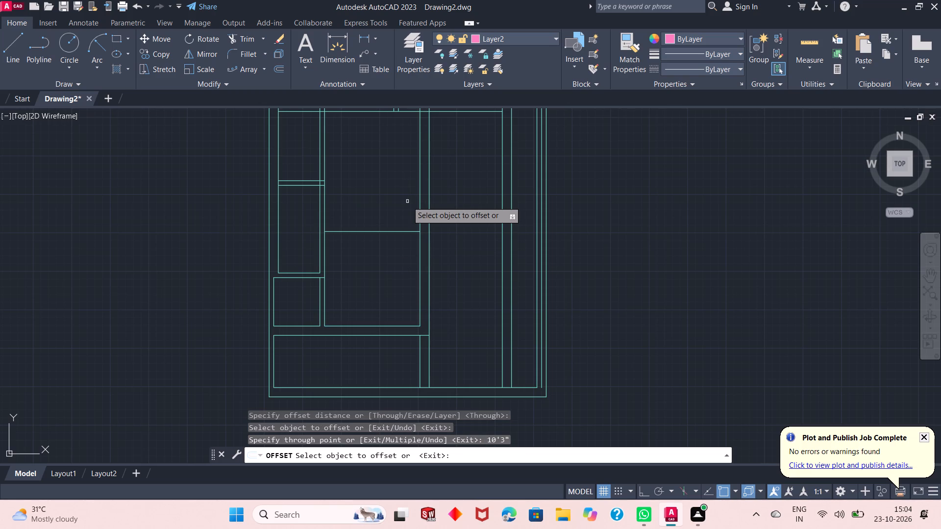
Offset the new horizontal line 1' upward to form the wall's second face.
left_click(396, 232)
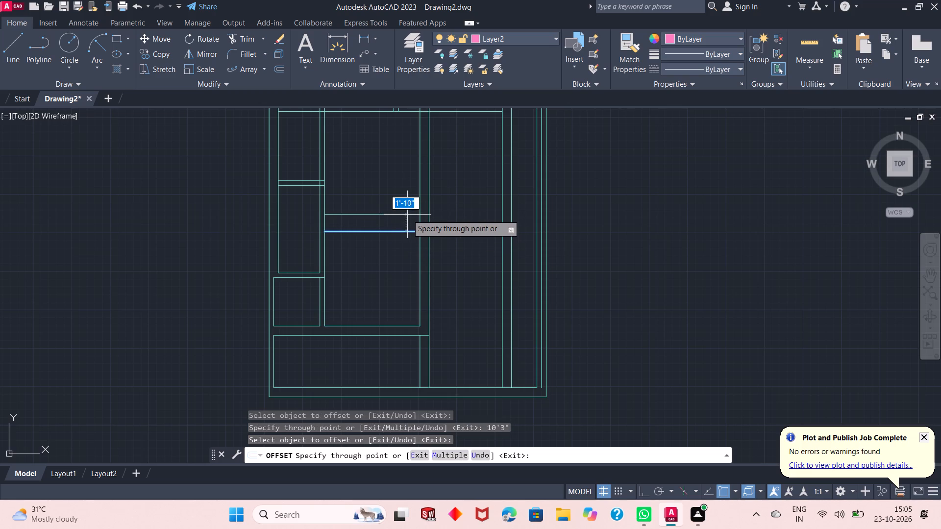
type("1'")
key("Return")
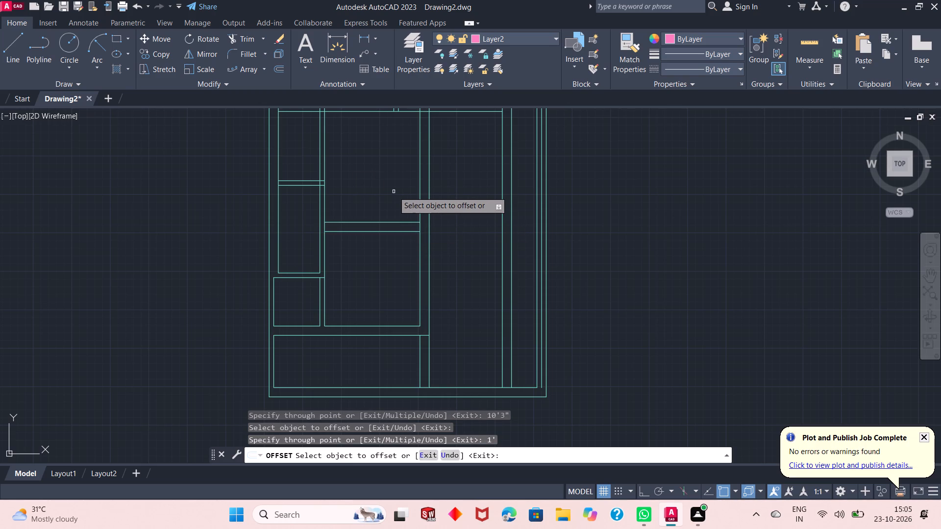
right_click(345, 181)
left_click(356, 187)
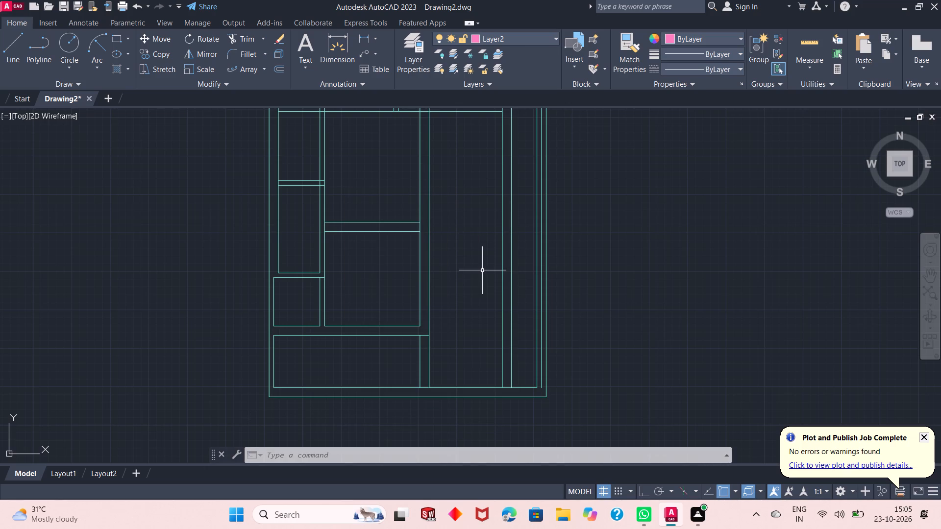
Extend both lines of the new 1' horizontal wall across the middle wall to the far face of the right-hand 1' vertical wall.
scroll(513, 313, "down", 2)
scroll(495, 266, "up", 1)
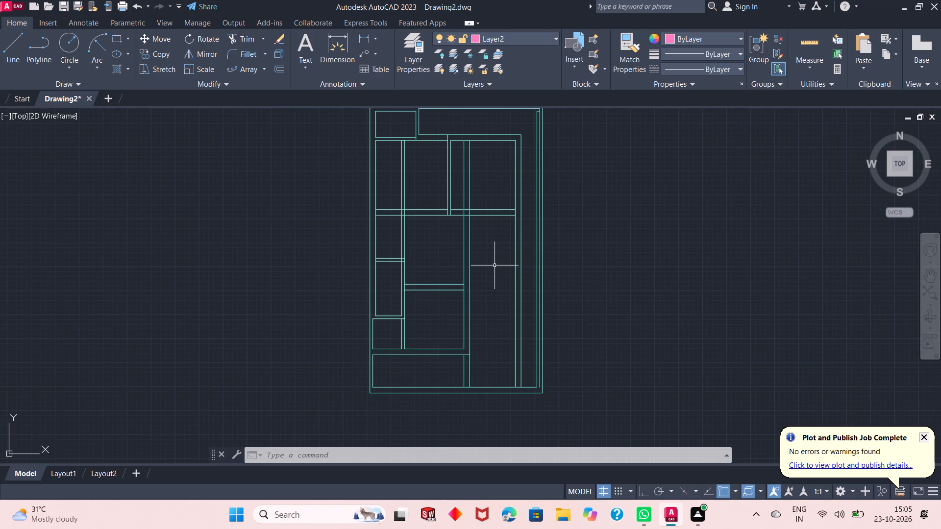
left_click(260, 44)
left_click(261, 79)
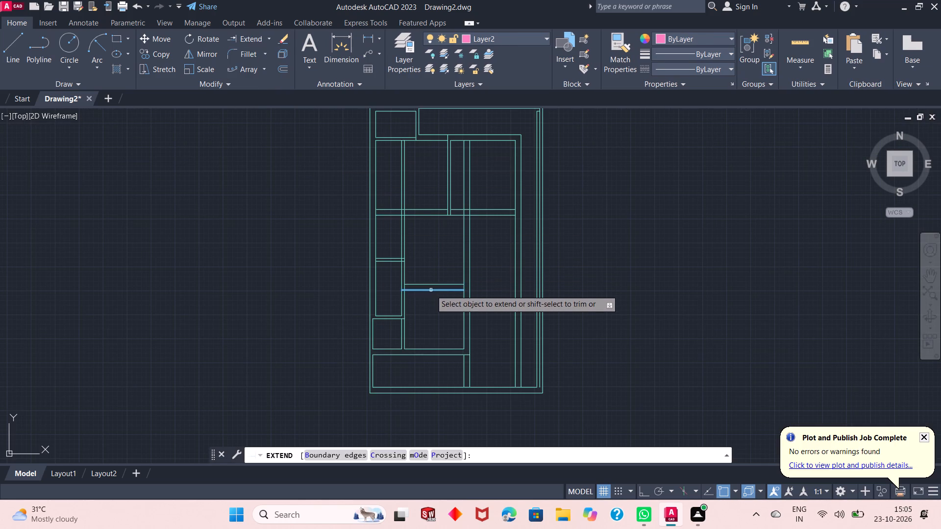
left_click(453, 291)
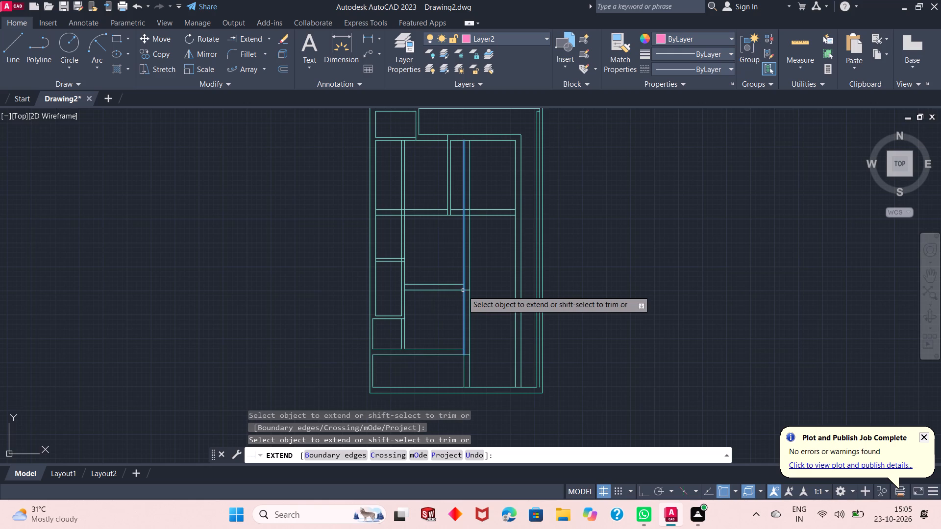
left_click(467, 290)
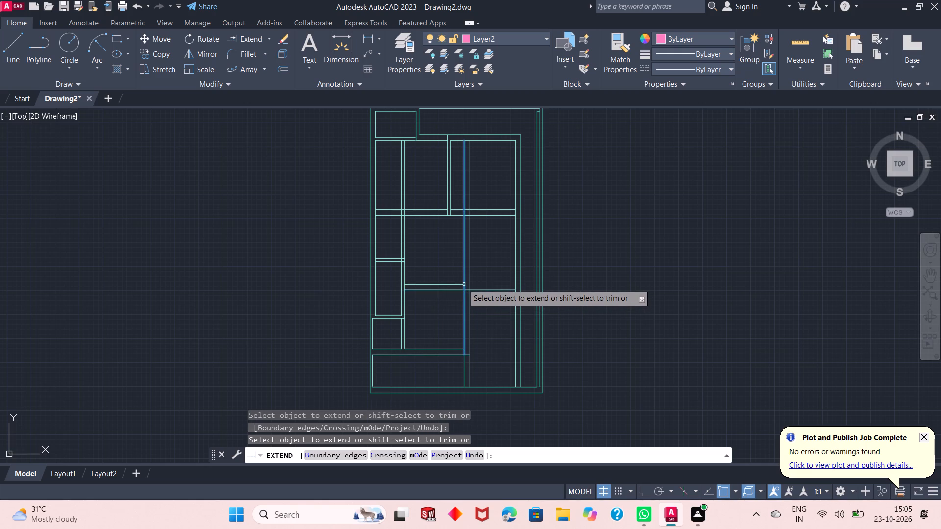
left_click(461, 283)
left_click(469, 285)
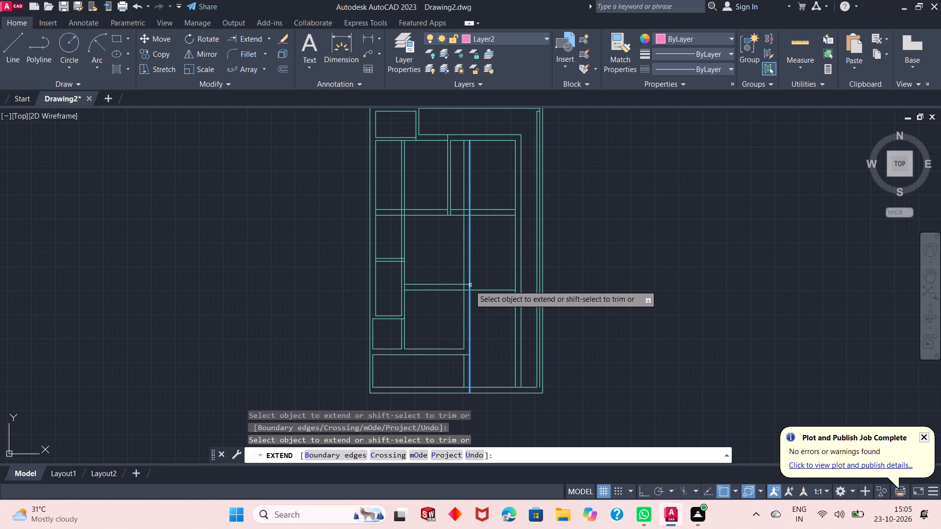
left_click(467, 285)
left_click(504, 291)
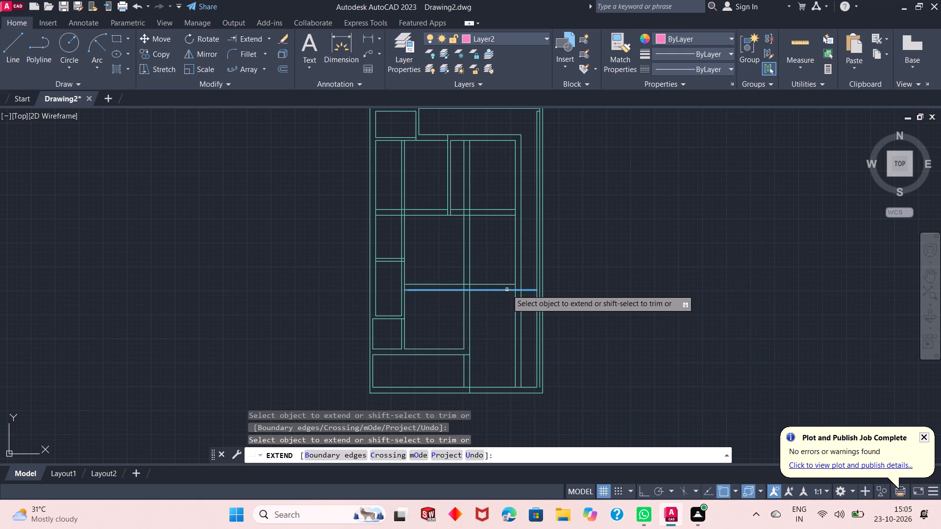
left_click(509, 285)
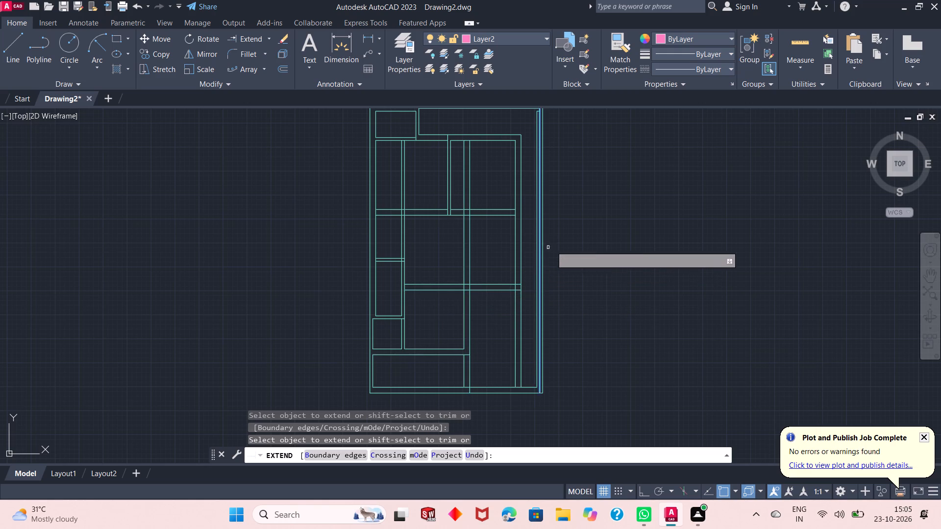
right_click(574, 203)
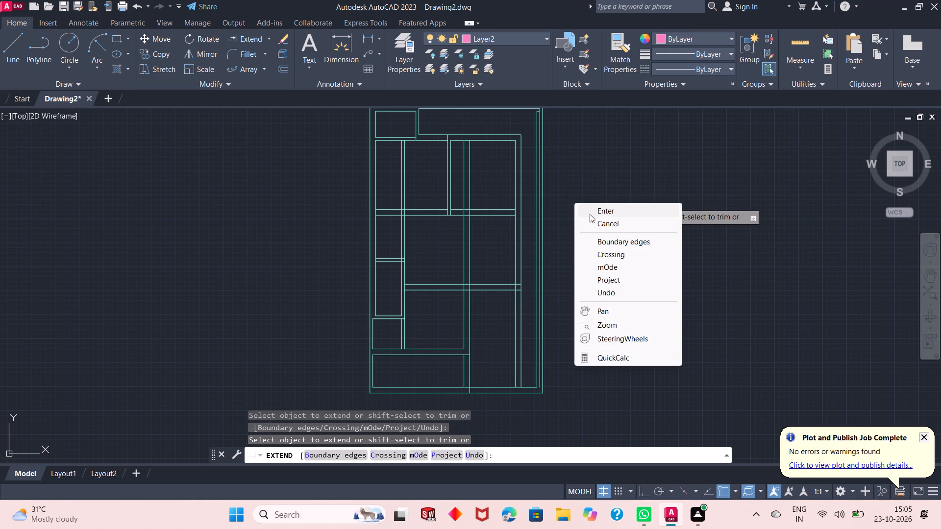
left_click(597, 214)
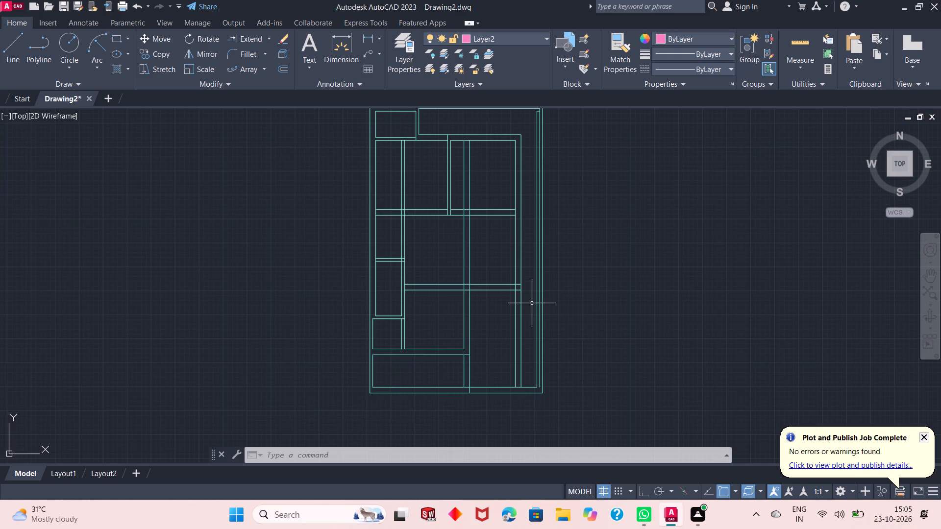
Examine the junctions of the new horizontal wall with the vertical walls and the overall plan layout.
scroll(470, 367, "down", 1)
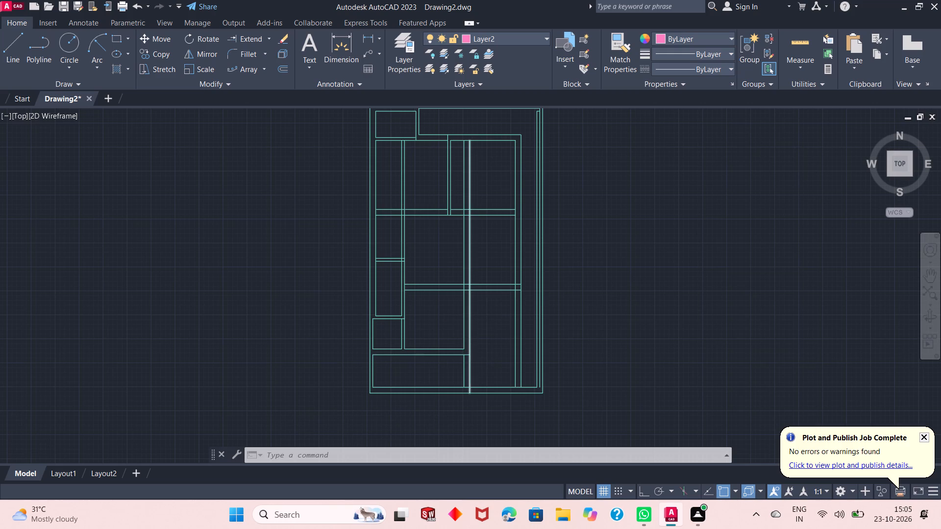
scroll(476, 326, "up", 1)
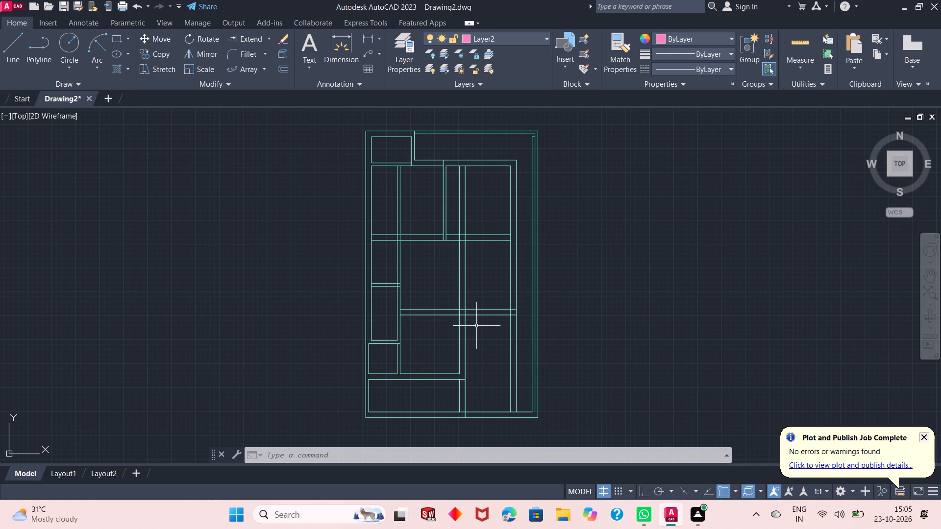
scroll(482, 304, "up", 1)
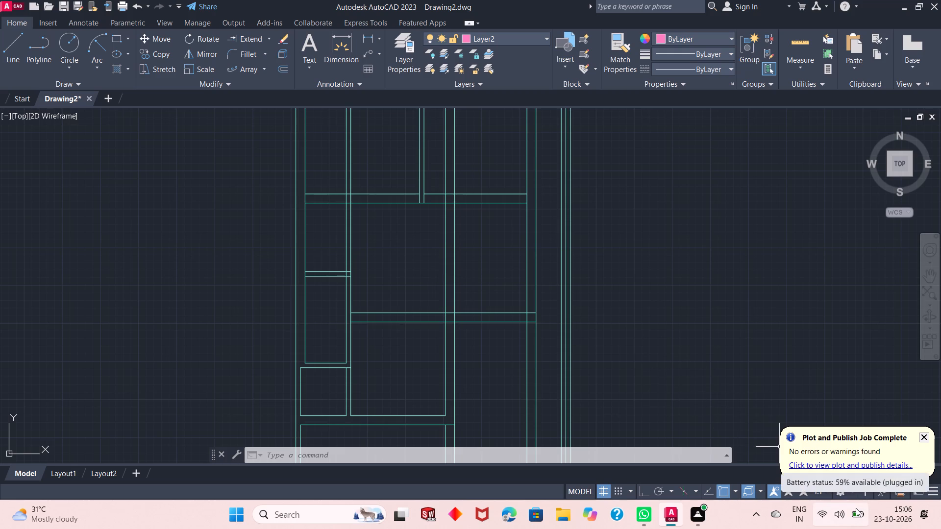
scroll(503, 375, "up", 2)
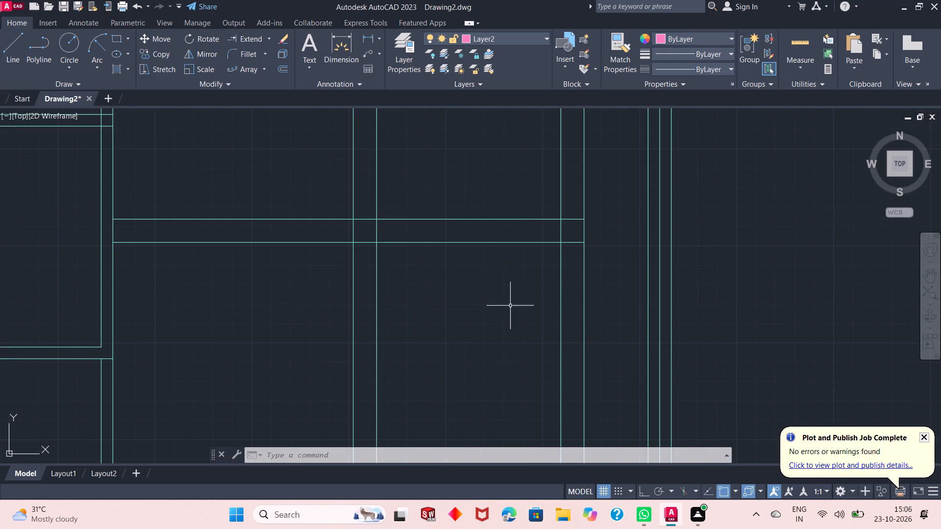
scroll(525, 294, "down", 3)
scroll(517, 348, "down", 1)
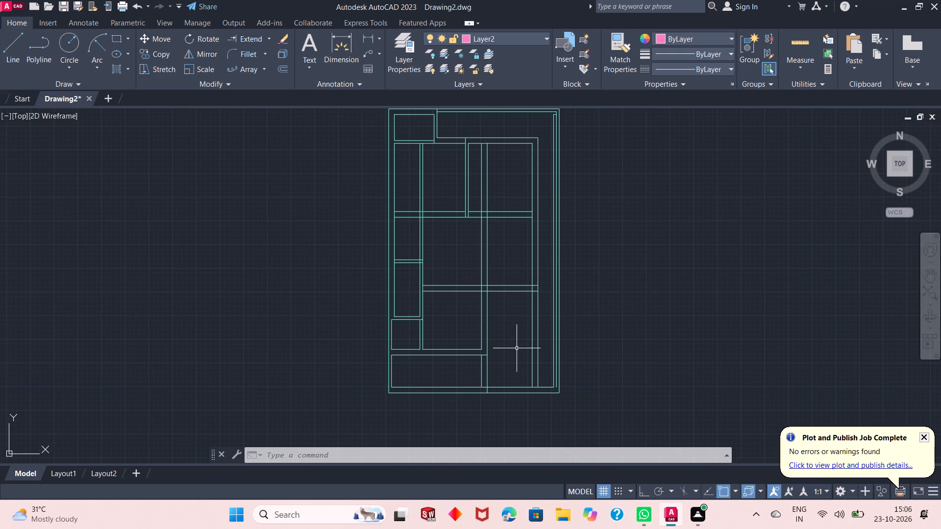
scroll(493, 284, "up", 1)
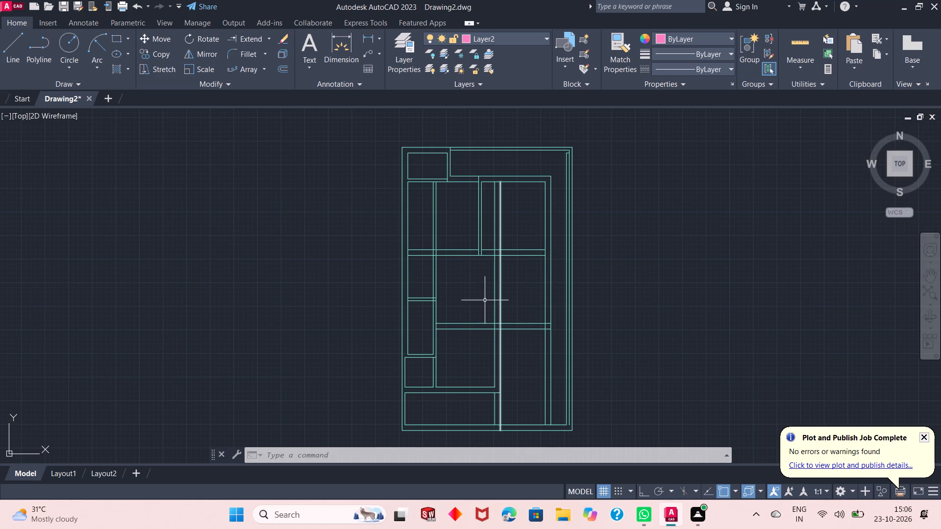
scroll(485, 303, "up", 1)
scroll(485, 303, "down", 1)
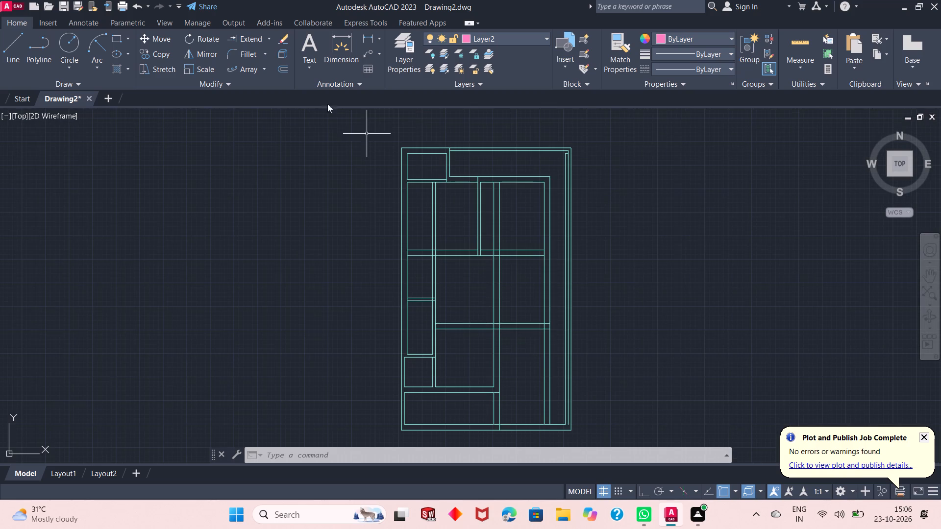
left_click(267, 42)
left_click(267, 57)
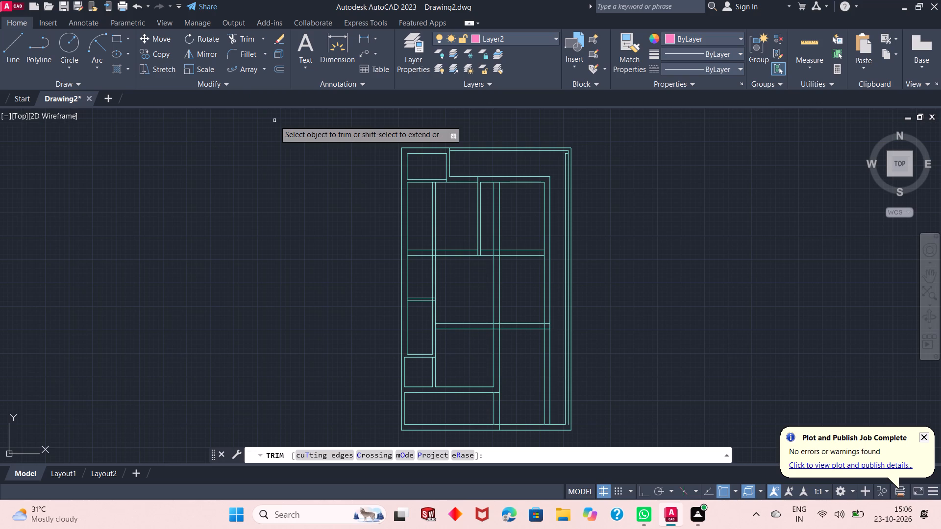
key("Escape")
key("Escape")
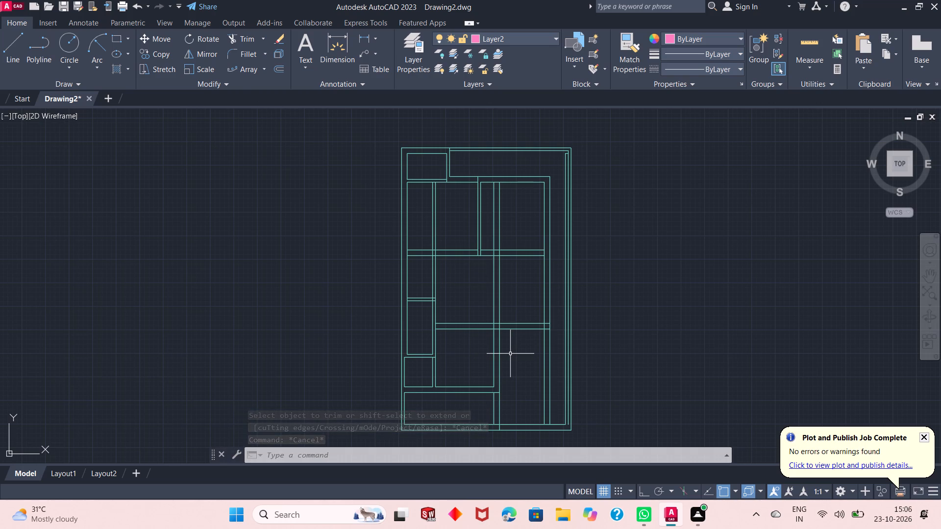
Trim the middle vertical wall's two lines out of the upper-right room and from inside the 1' horizontal wall below it.
left_click(249, 39)
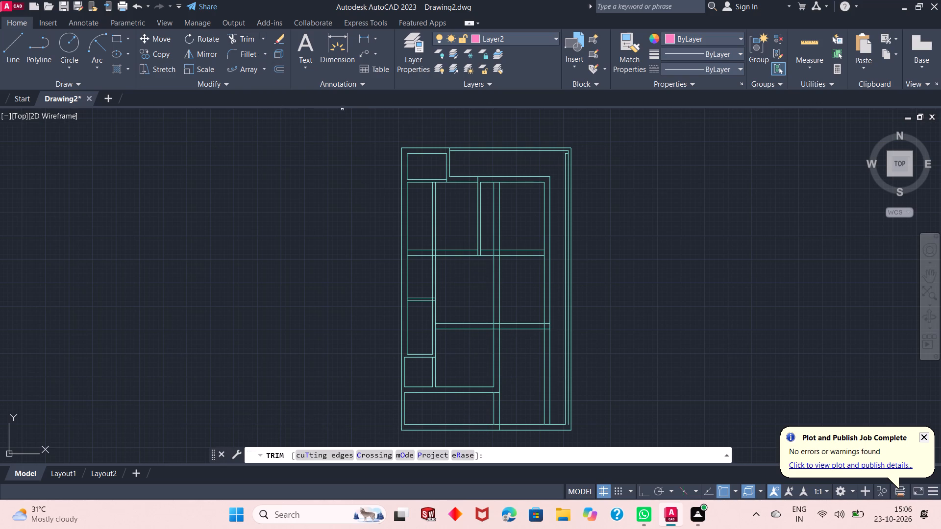
left_click(506, 204)
left_click(491, 222)
scroll(493, 259, "up", 3)
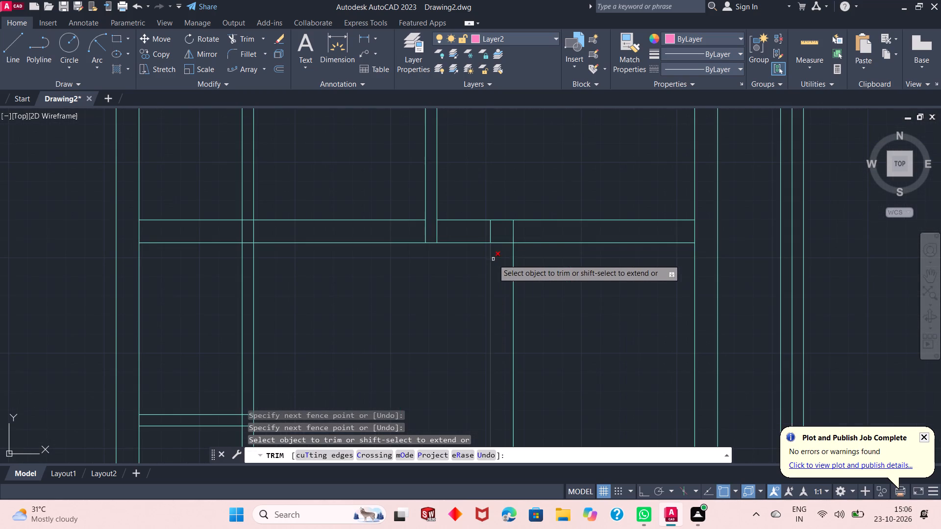
left_click(528, 231)
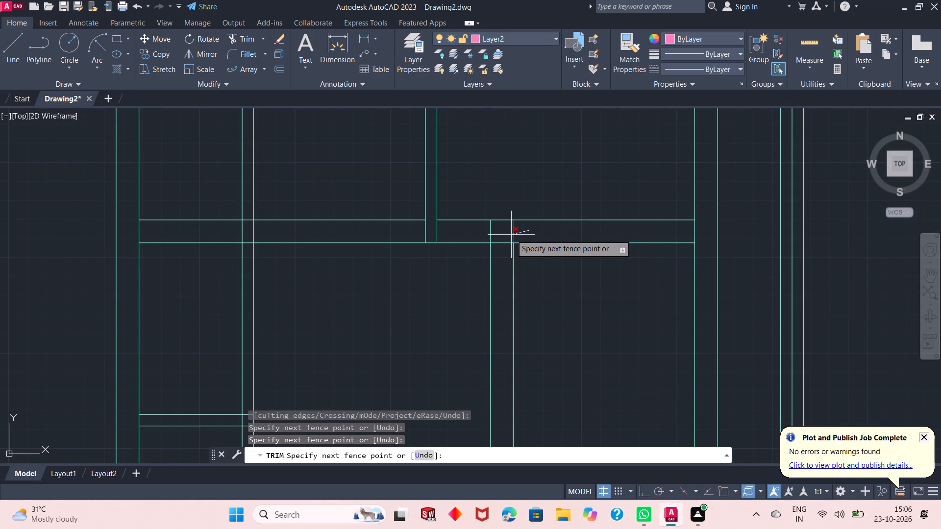
left_click(489, 235)
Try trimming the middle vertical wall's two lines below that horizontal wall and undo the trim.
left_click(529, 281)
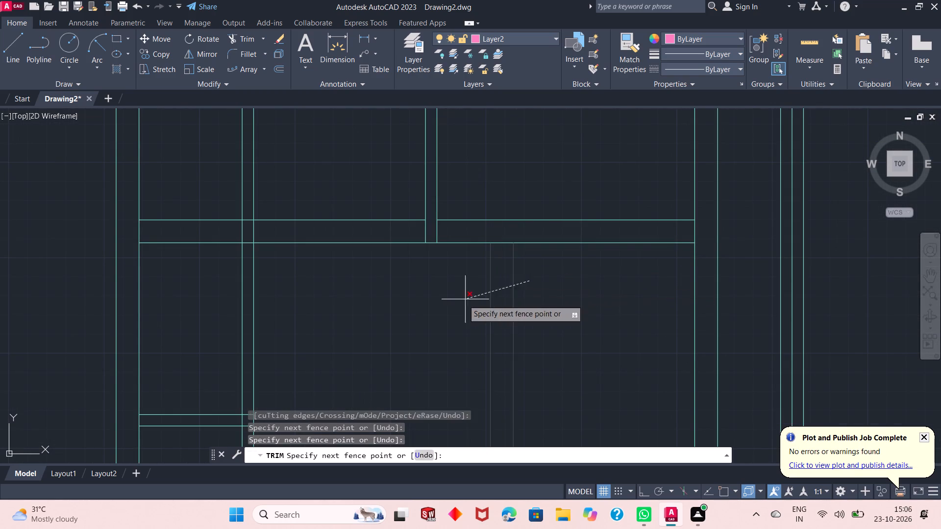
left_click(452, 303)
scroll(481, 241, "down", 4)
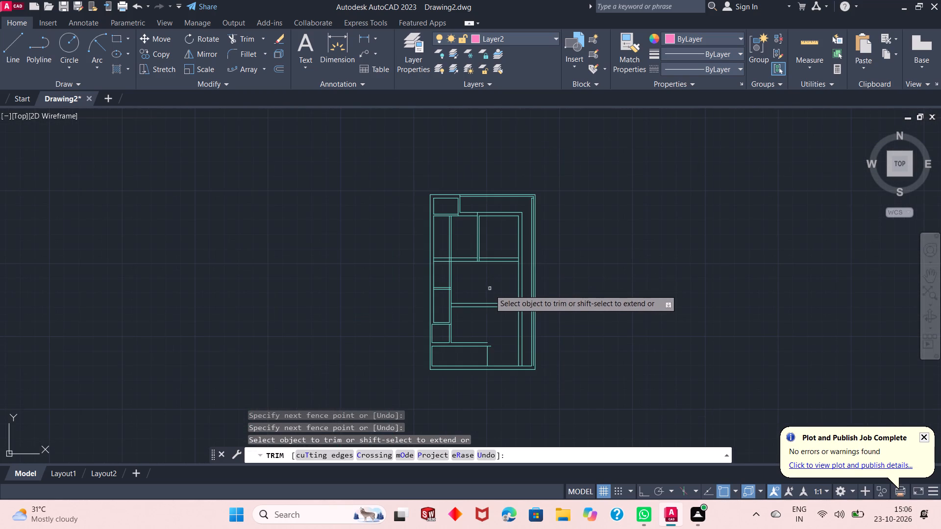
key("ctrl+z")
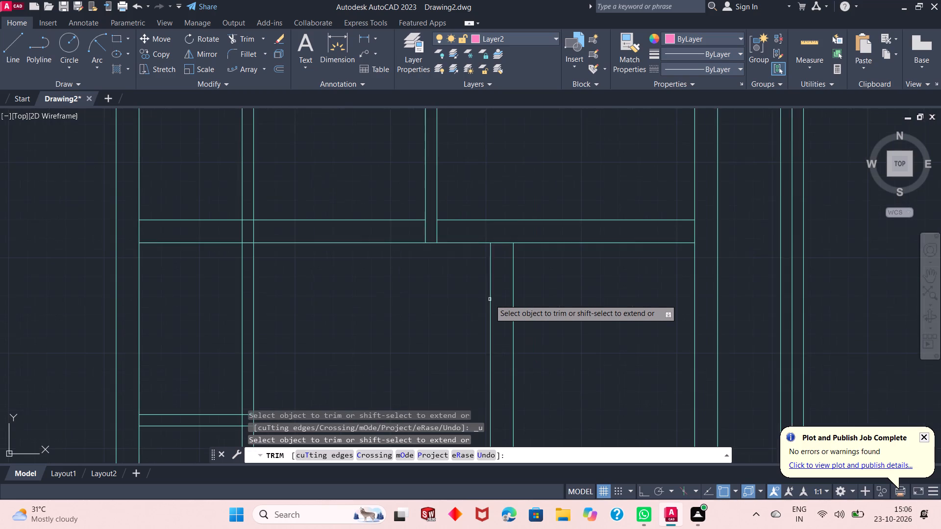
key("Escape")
Trim the middle wall's lines between the two 1' horizontal walls, and the right-hand interior wall's lines below the lower of these walls.
scroll(469, 263, "down", 2)
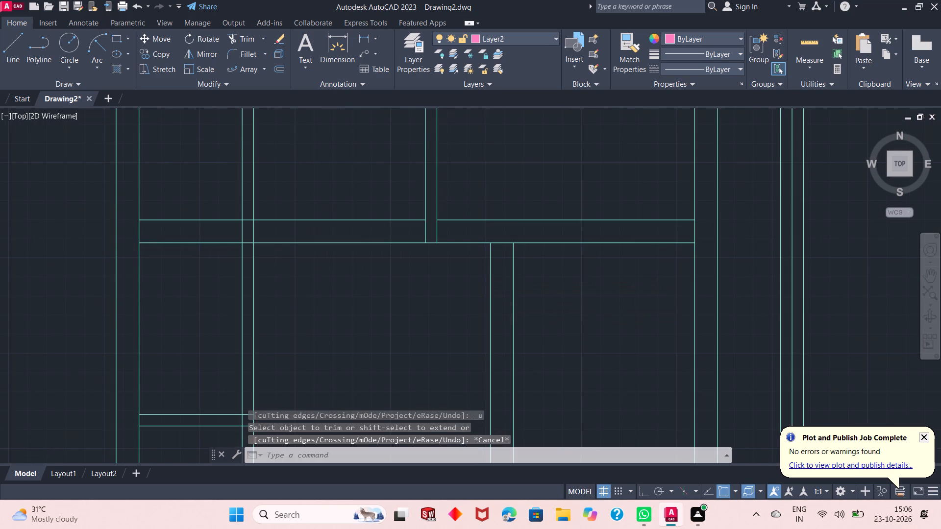
scroll(468, 263, "down", 1)
left_click(242, 40)
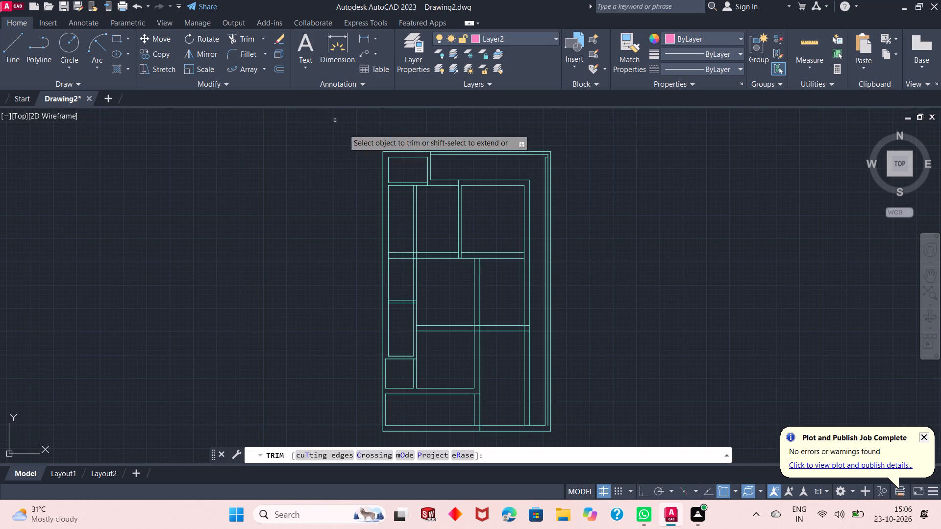
left_click_drag(488, 274, 461, 284)
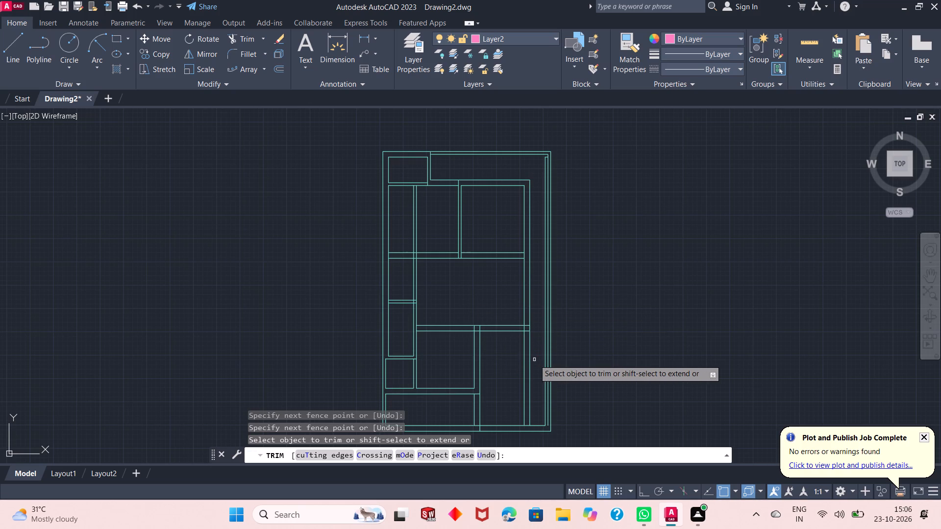
left_click_drag(536, 360, 508, 366)
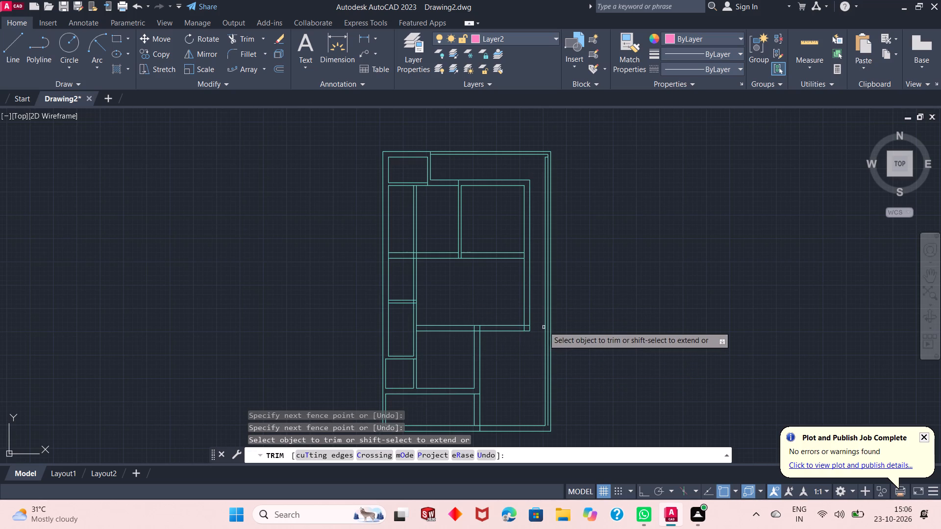
right_click(573, 318)
left_click(604, 323)
Extend the new 1' horizontal wall's upper line to the outermost line of the right boundary.
scroll(533, 355, "up", 2)
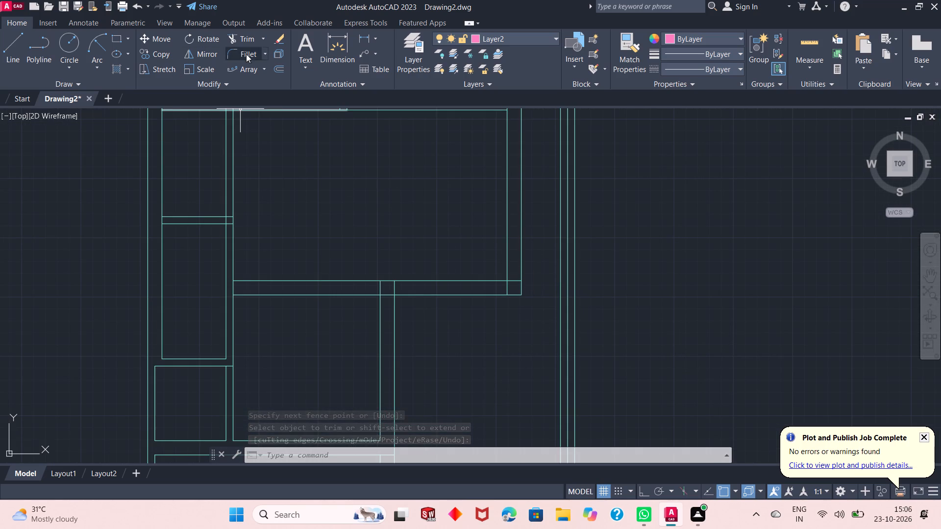
left_click(265, 40)
left_click(258, 86)
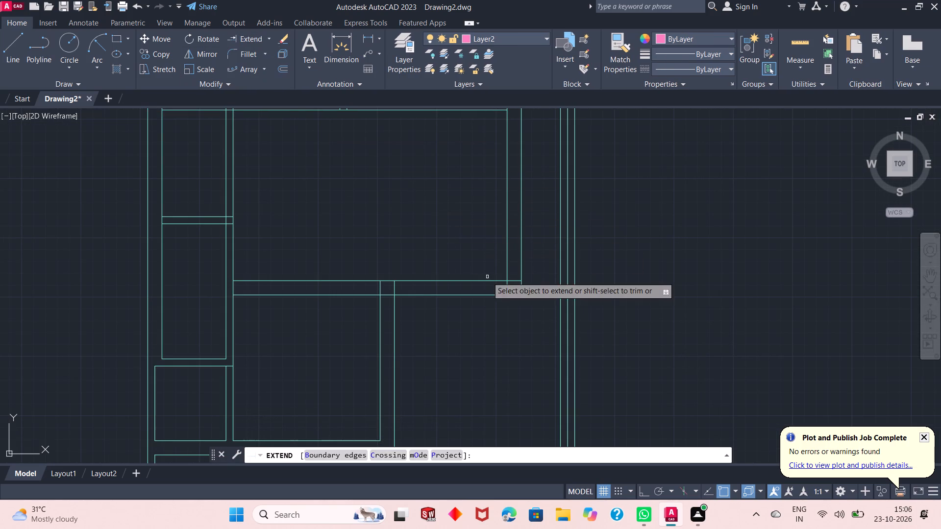
left_click(520, 282)
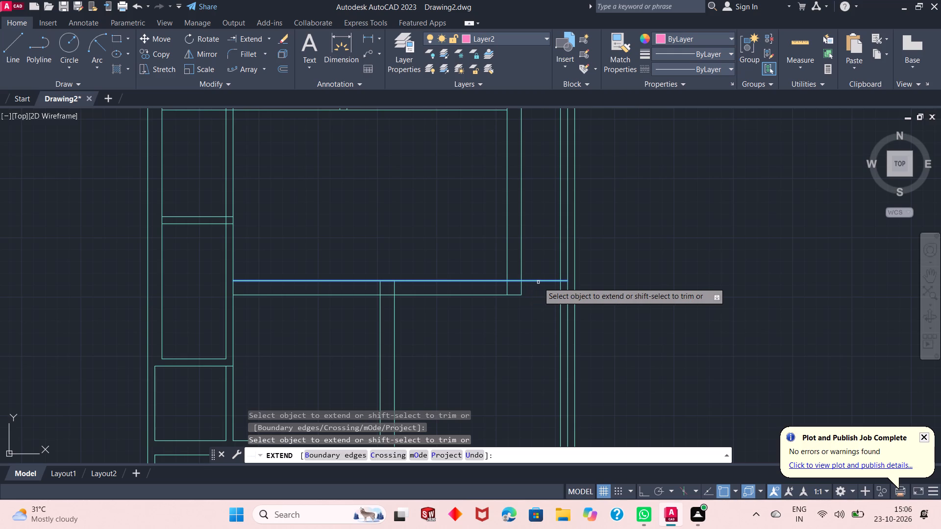
left_click(538, 282)
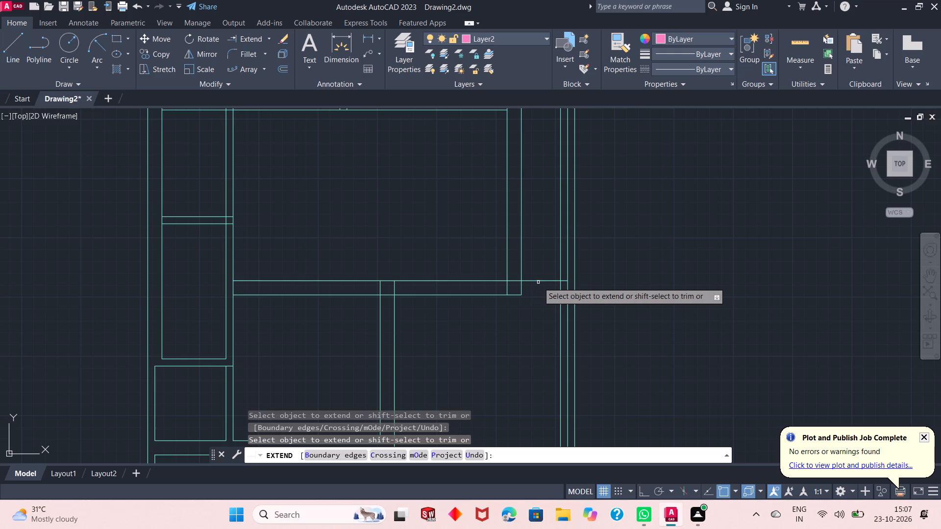
left_click(565, 281)
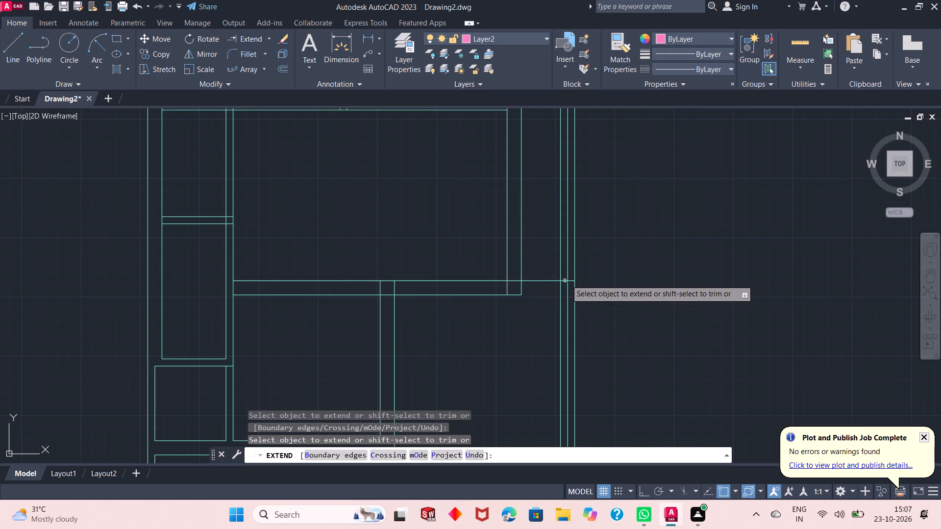
right_click(604, 250)
left_click(627, 258)
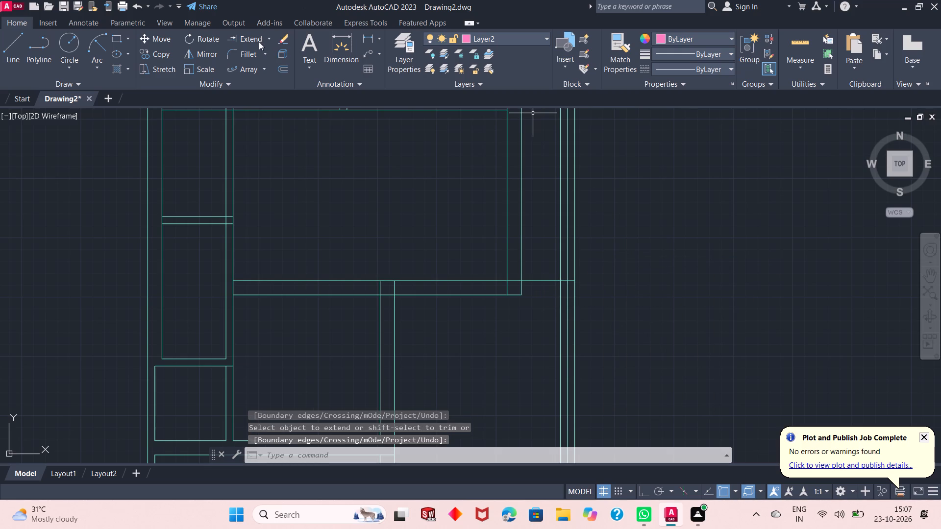
Trim the right boundary's innermost line above the extended horizontal line and its middle line below it.
left_click(267, 40)
left_click(265, 51)
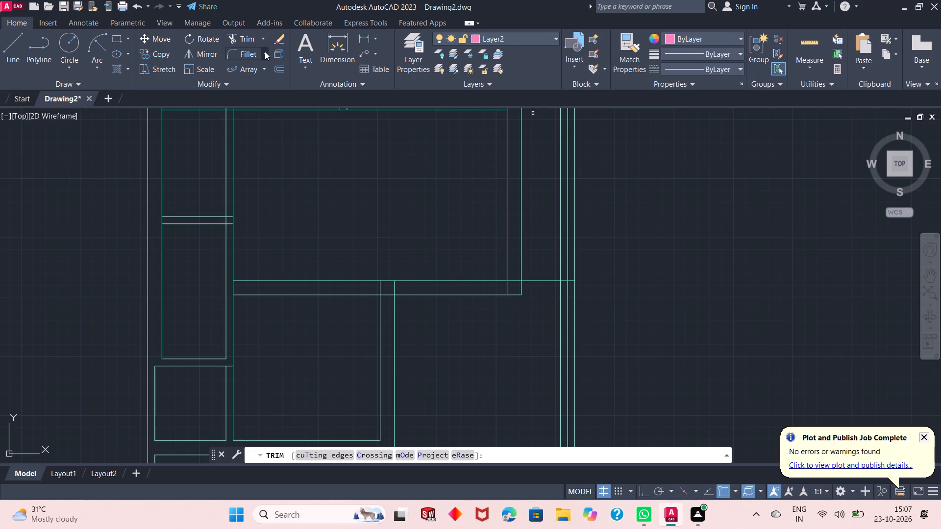
left_click(562, 256)
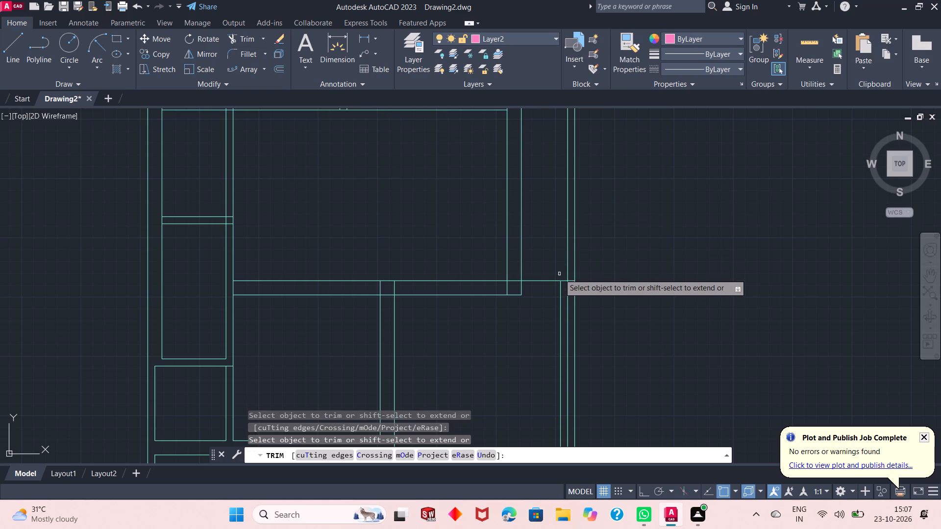
left_click(568, 308)
scroll(636, 254, "down", 3)
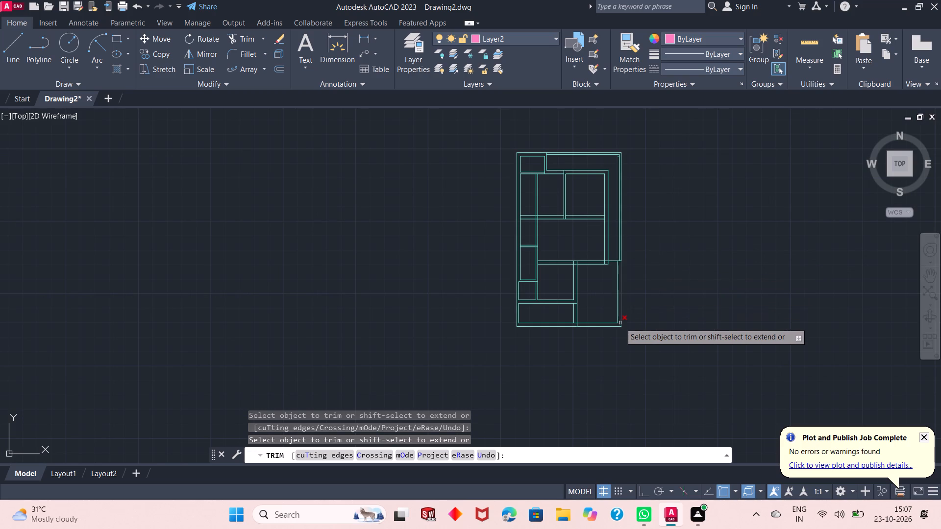
scroll(610, 332, "up", 1)
right_click(648, 291)
left_click(657, 299)
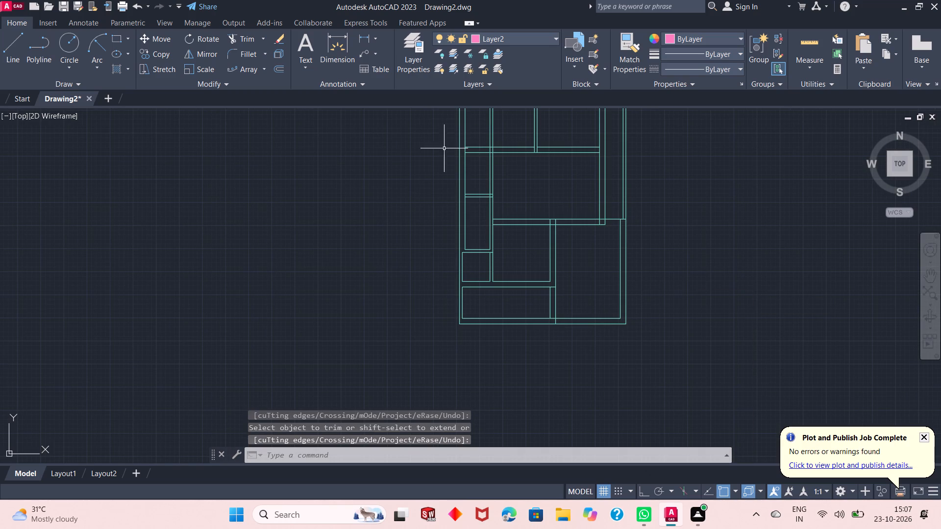
Extend the inner face line of the lower right boundary wall down to the plan's bottom outer line.
left_click(267, 41)
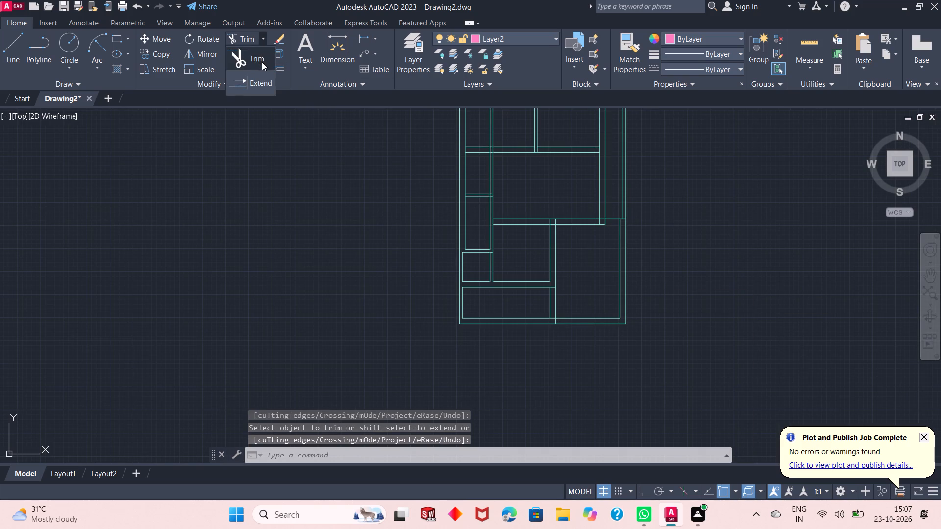
left_click(262, 79)
scroll(583, 324, "up", 1)
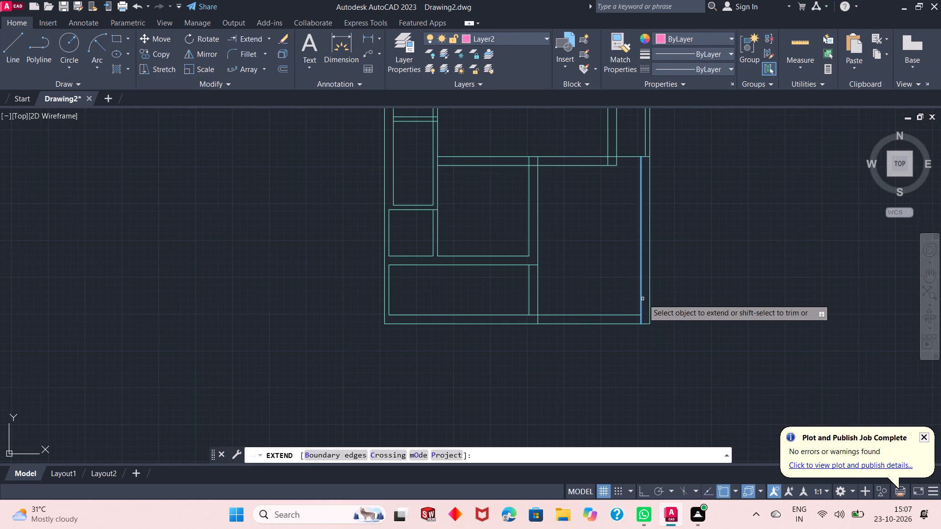
left_click(643, 299)
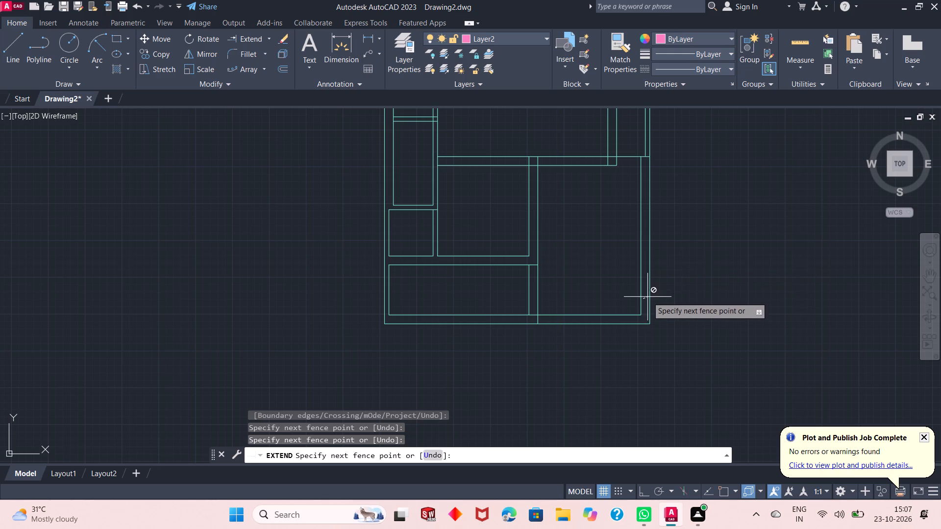
left_click(641, 304)
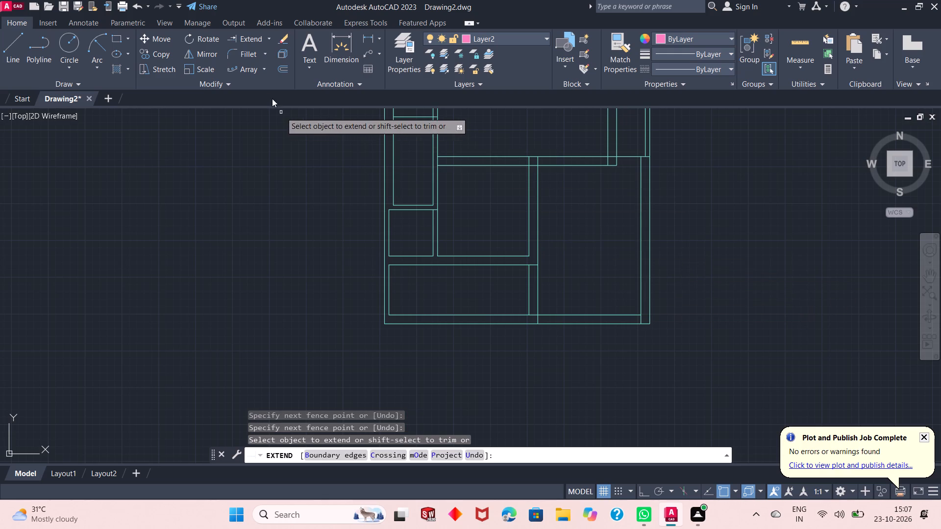
Trim away the bottom wall's inner line and the inner vertical lines on both sides of the bottom-left space.
left_click(265, 41)
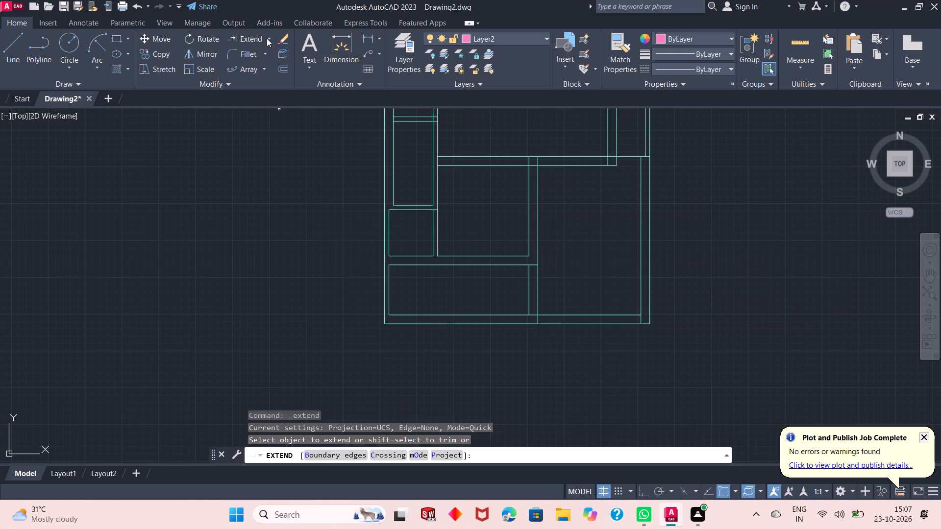
left_click(269, 37)
left_click(264, 56)
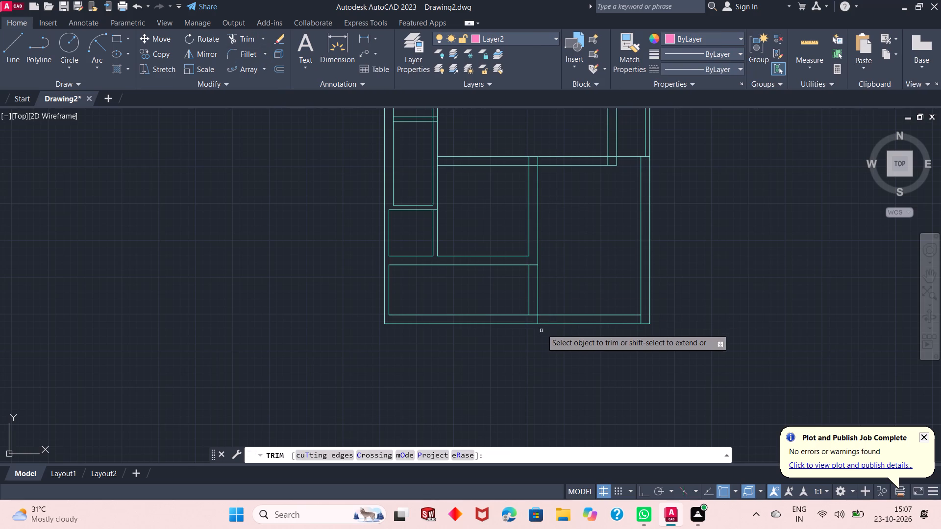
left_click(588, 316)
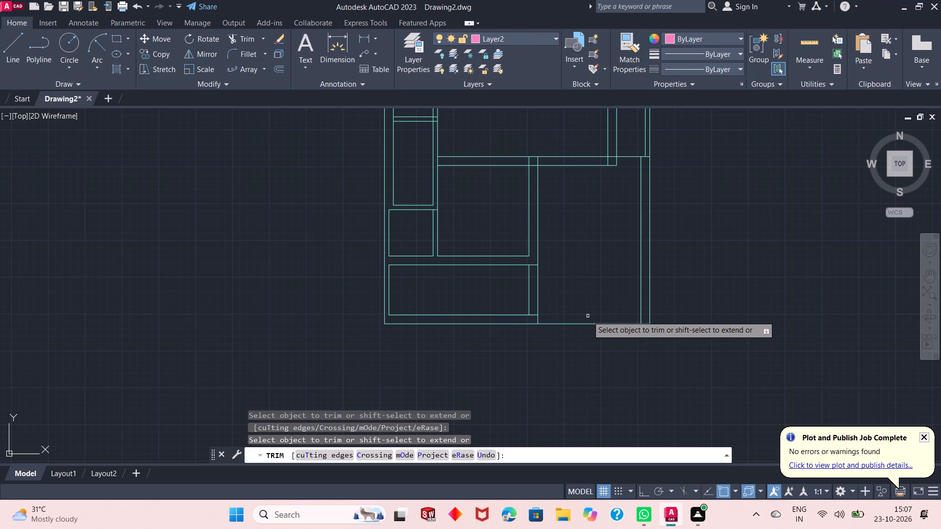
left_click(511, 315)
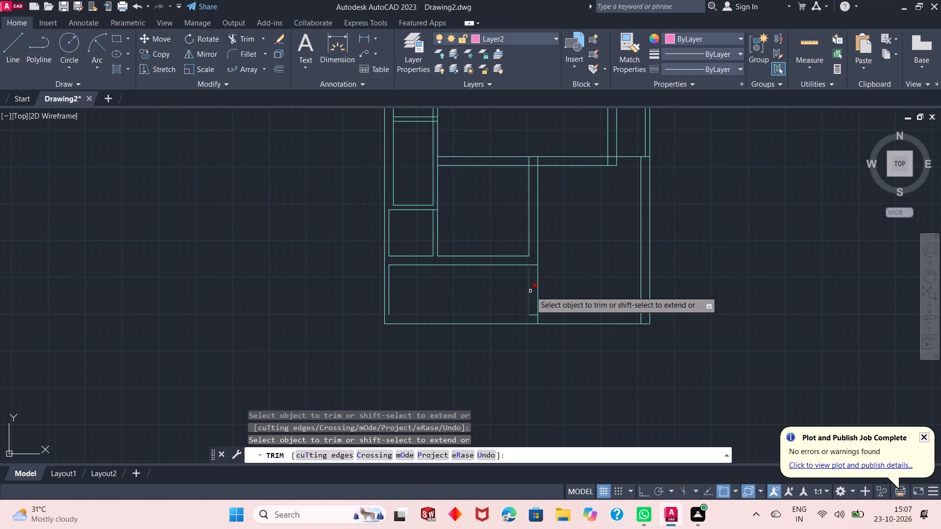
left_click(530, 291)
left_click(531, 314)
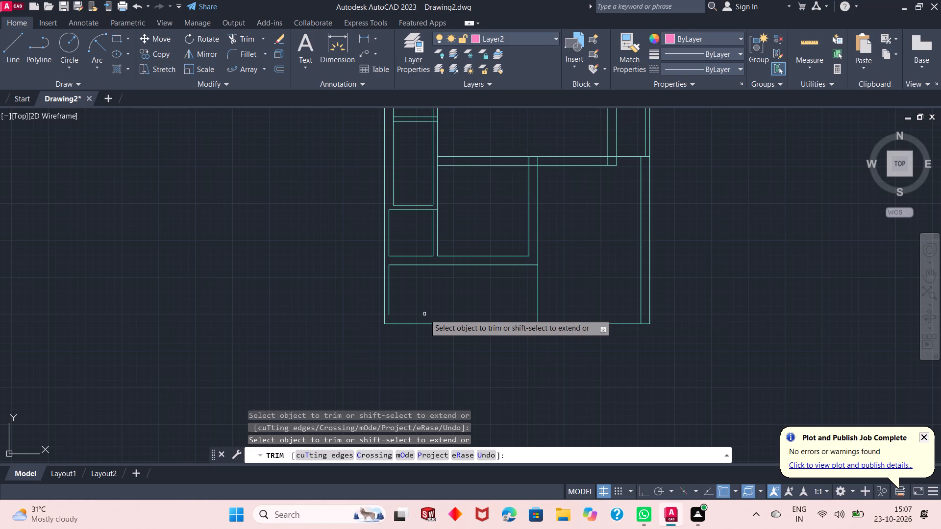
left_click(390, 283)
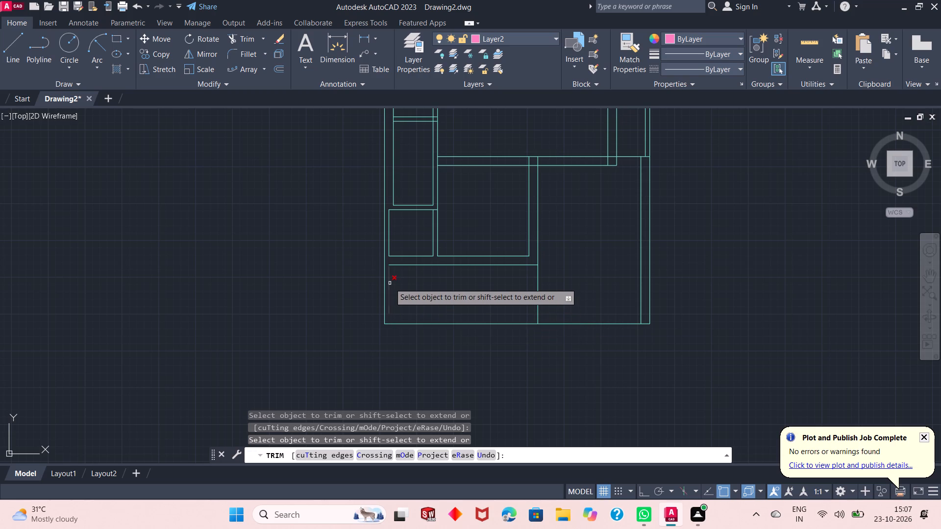
right_click(328, 262)
left_click(342, 264)
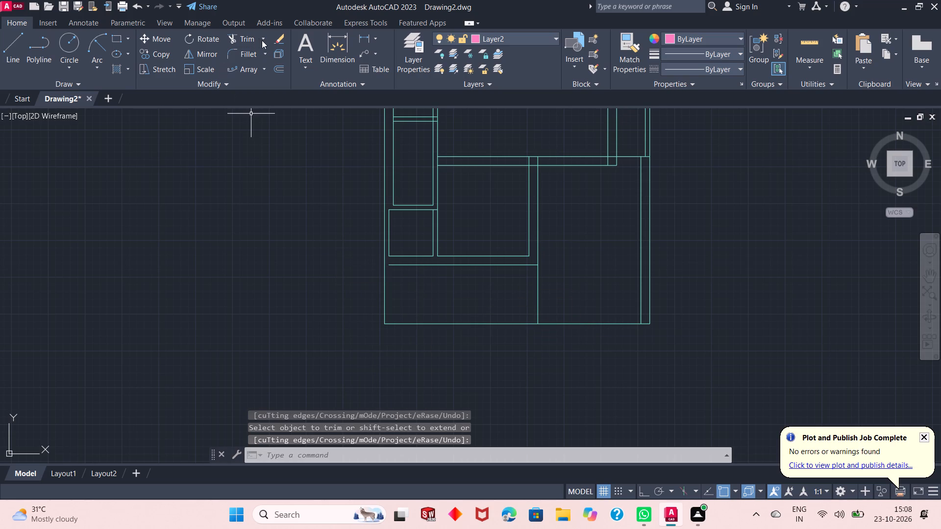
Extend the bottom-left space's upper horizontal line to the left boundary's outer line.
right_click(260, 151)
left_click(292, 172)
left_click(450, 189)
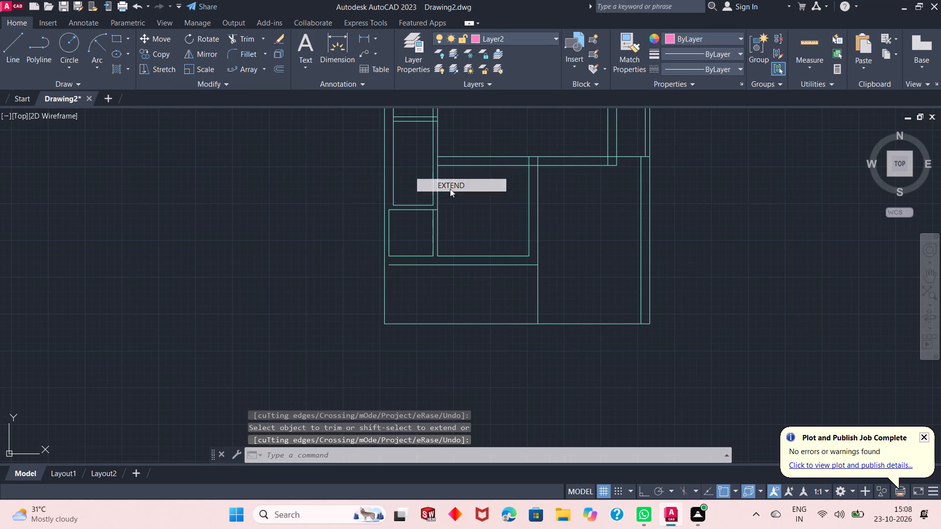
left_click(400, 267)
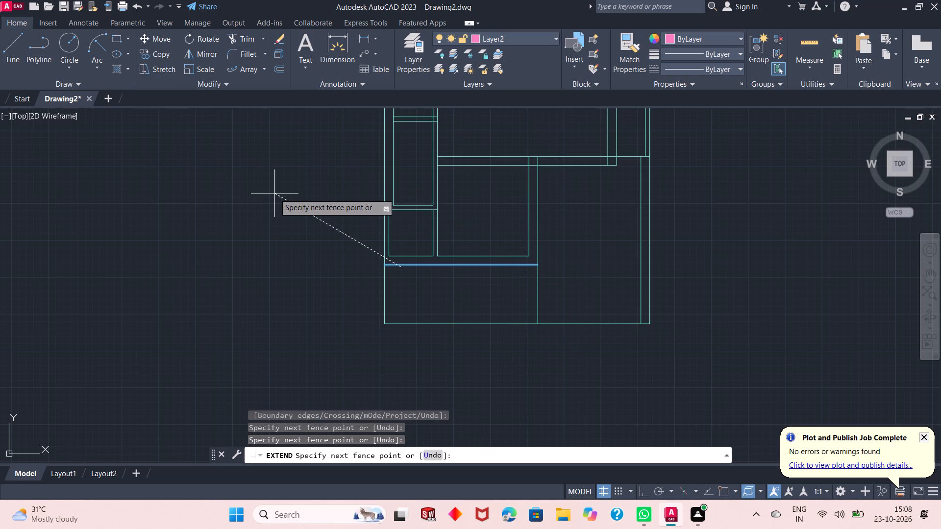
left_click(274, 193)
right_click(274, 192)
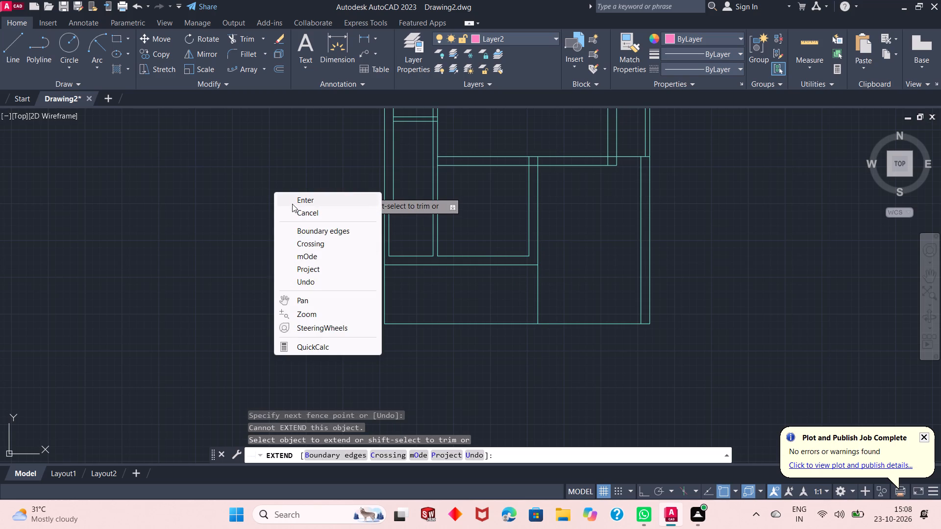
left_click(293, 202)
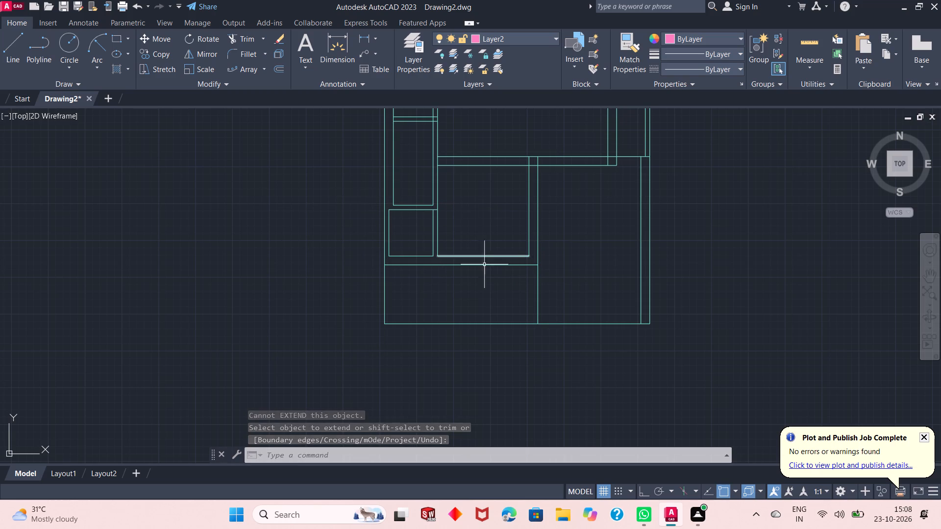
Trim the lines crossing the wall junction above the lower middle room: the vertical wall's right line and the horizontal wall's lower line.
scroll(440, 299, "down", 1)
scroll(457, 273, "up", 1)
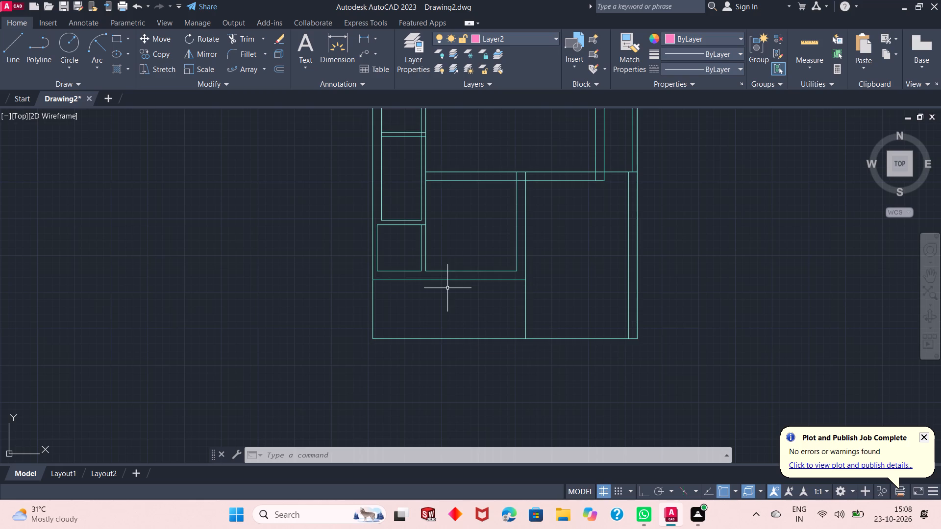
scroll(485, 283, "up", 1)
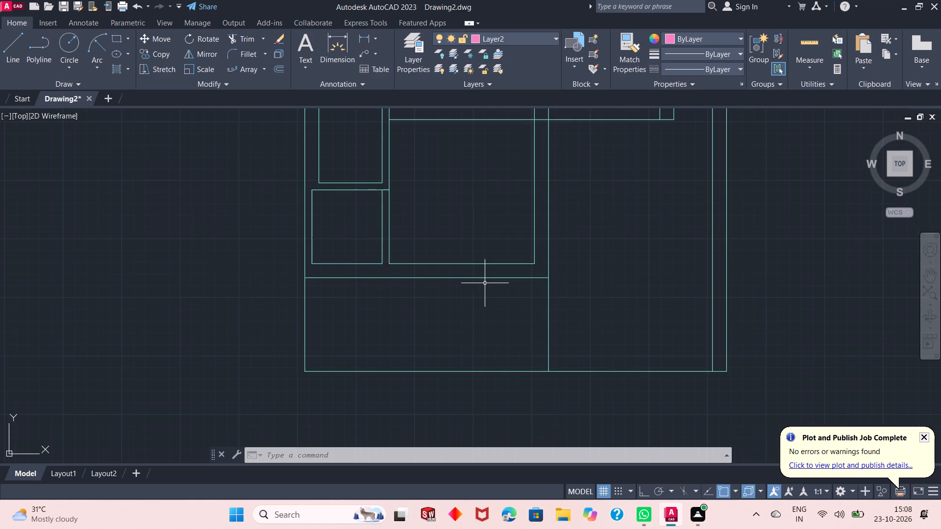
scroll(479, 278, "down", 1)
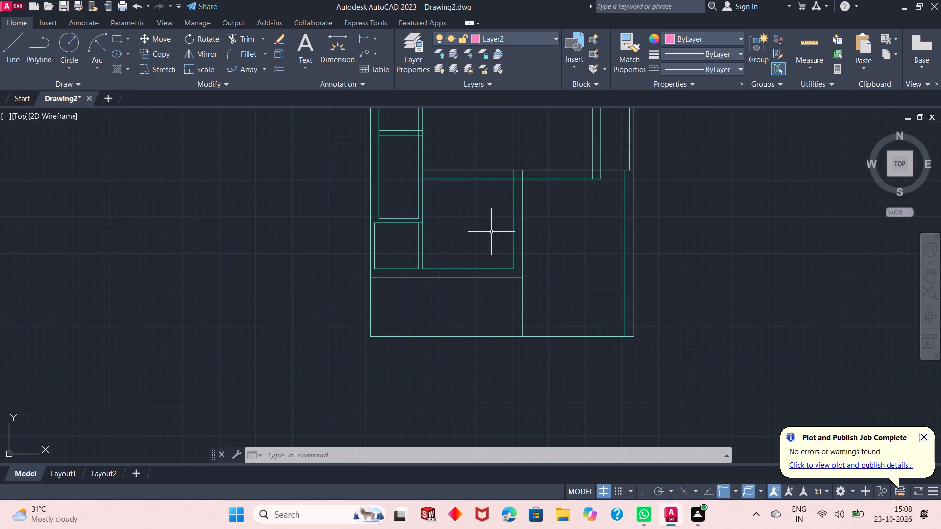
scroll(518, 147, "up", 2)
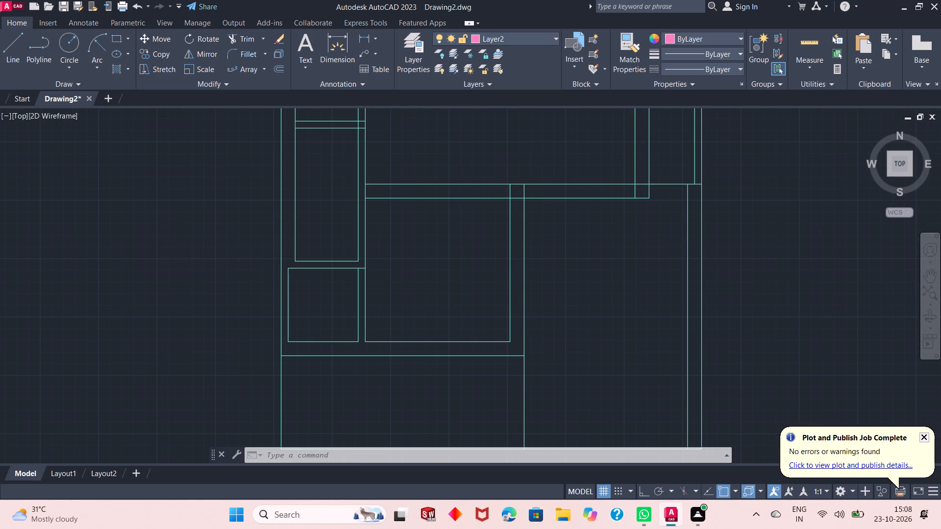
scroll(527, 187, "up", 1)
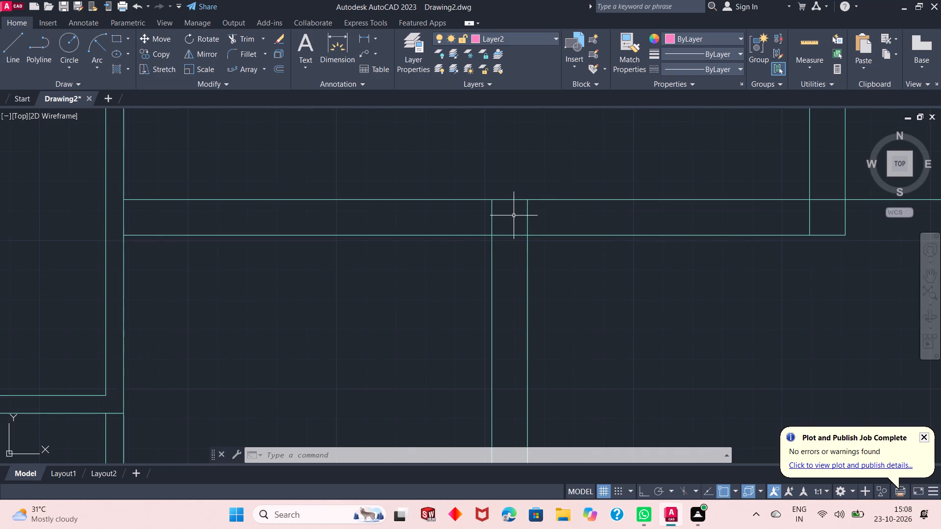
scroll(513, 216, "up", 1)
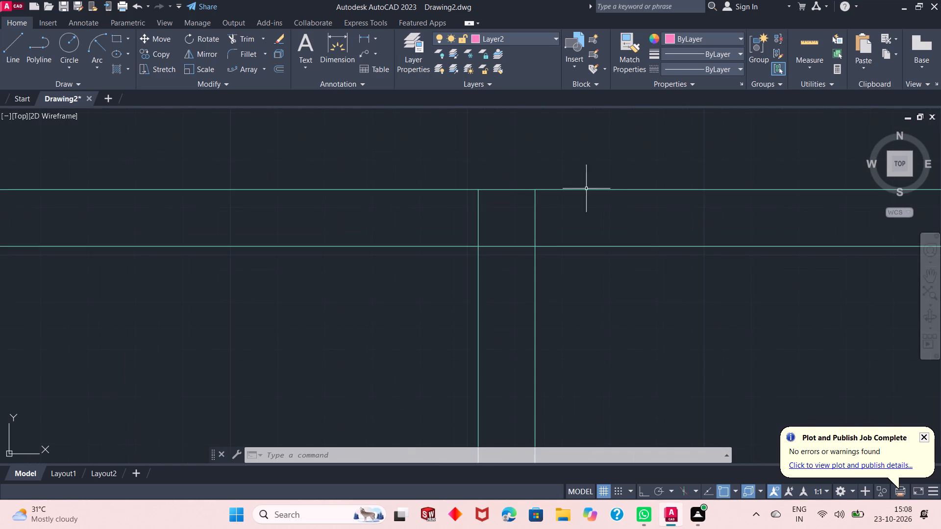
scroll(582, 285, "down", 1)
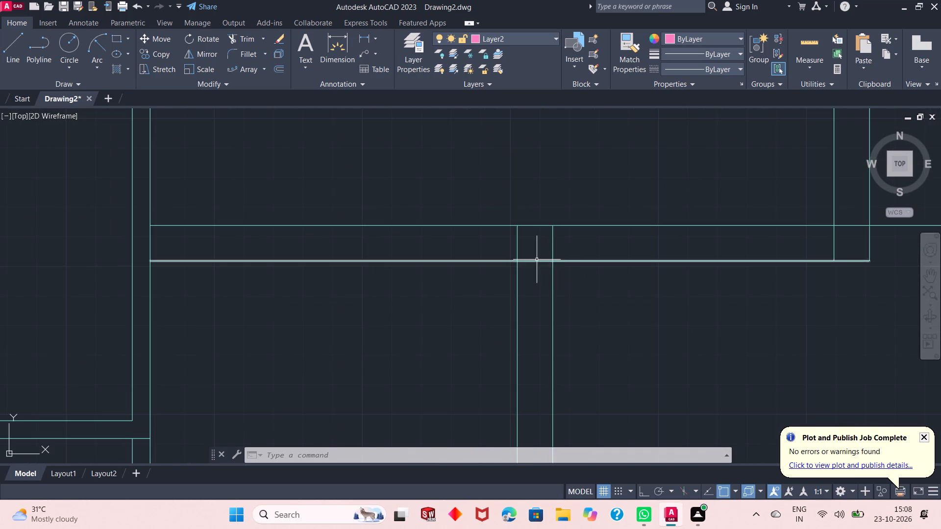
scroll(536, 241, "down", 2)
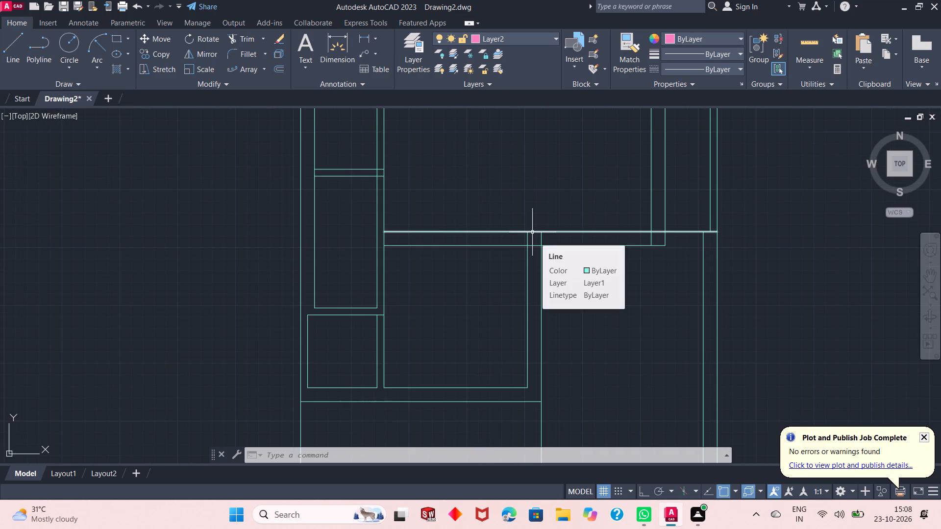
left_click(243, 35)
scroll(552, 296, "up", 1)
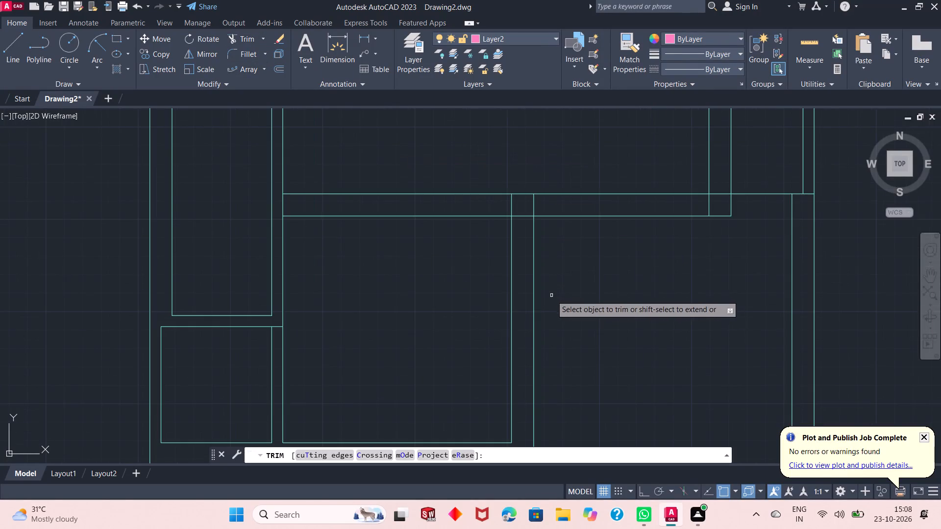
left_click_drag(543, 199, 538, 203)
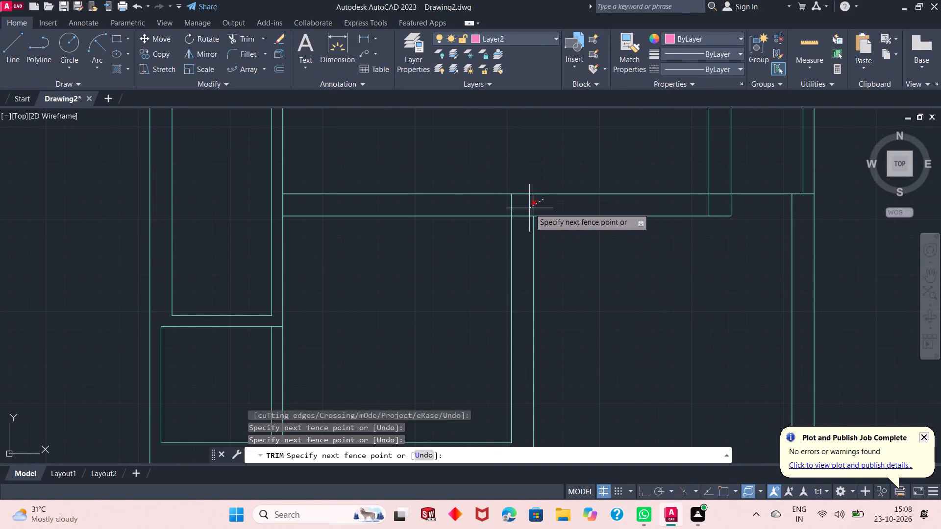
left_click_drag(529, 208, 527, 216)
left_click(527, 216)
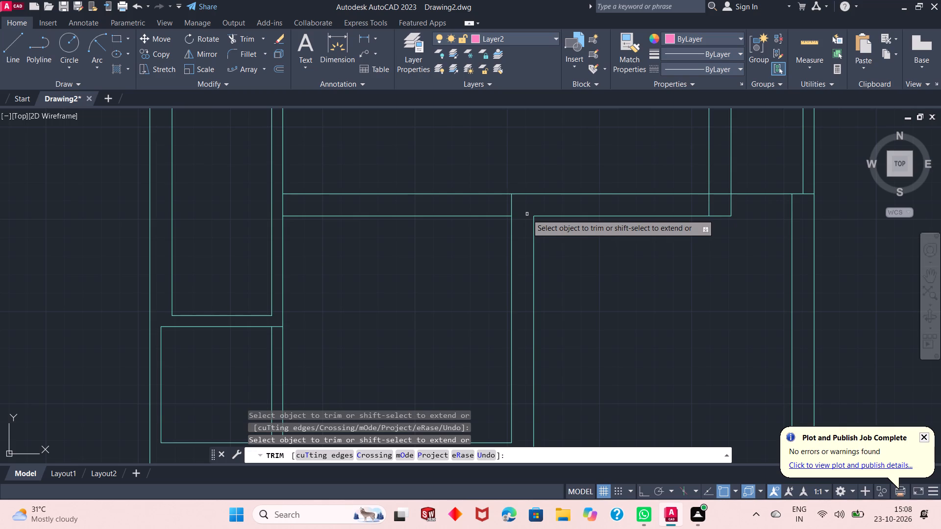
right_click(422, 159)
left_click(447, 170)
Extend the lower middle room's right inner wall line down to the plan's bottom outer line.
scroll(418, 252, "down", 2)
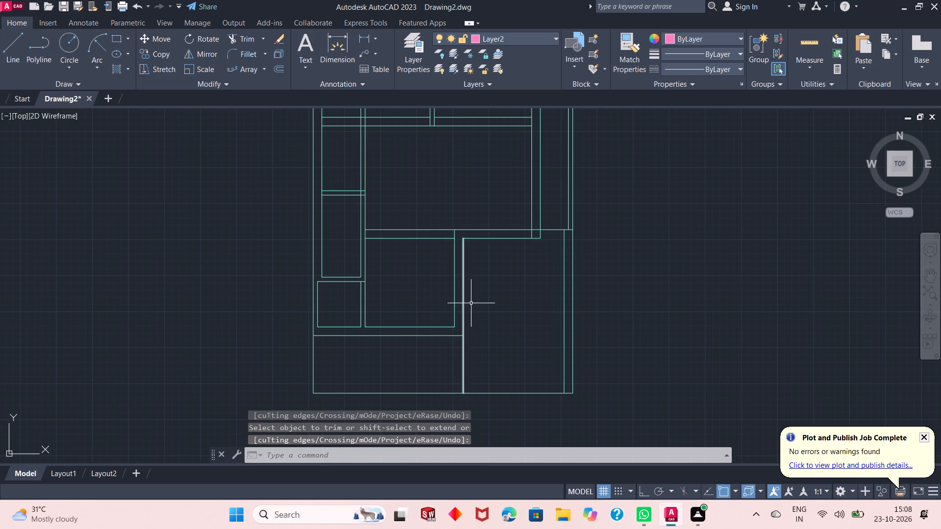
scroll(474, 306, "down", 1)
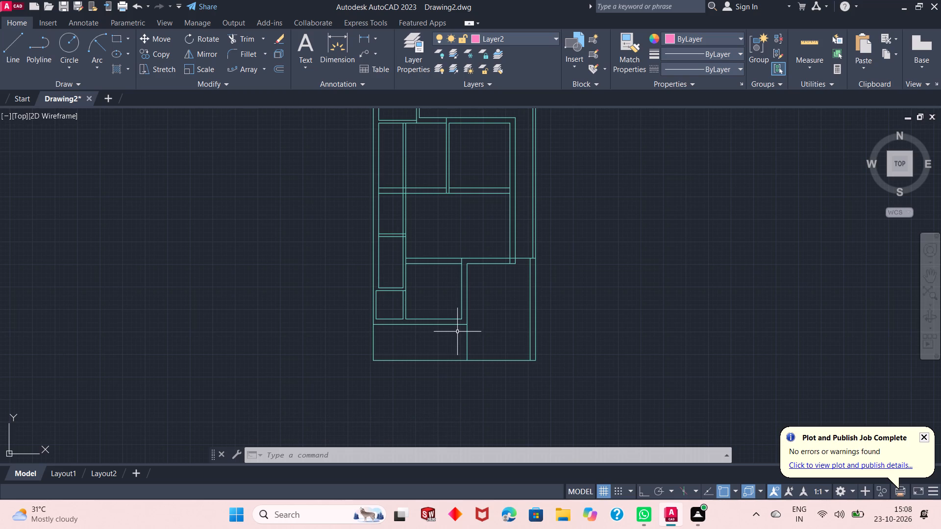
scroll(457, 332, "up", 1)
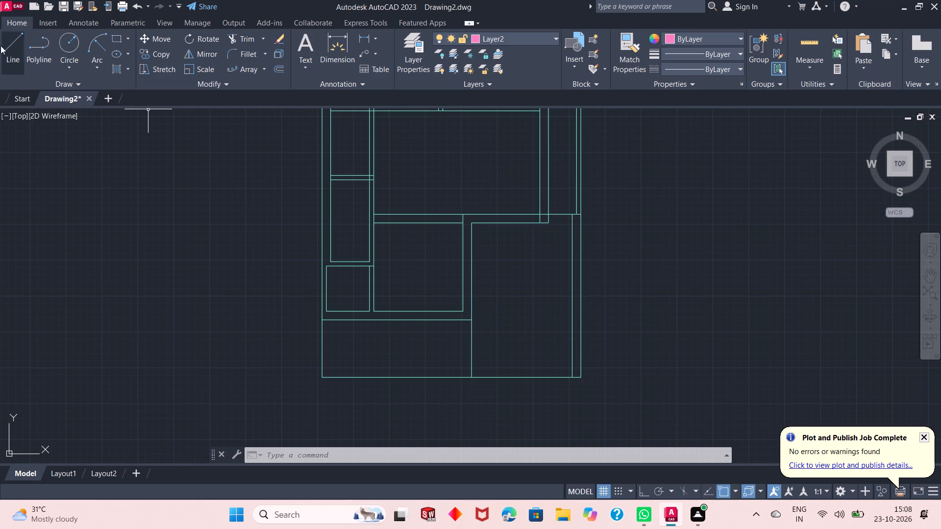
left_click(264, 38)
left_click(262, 76)
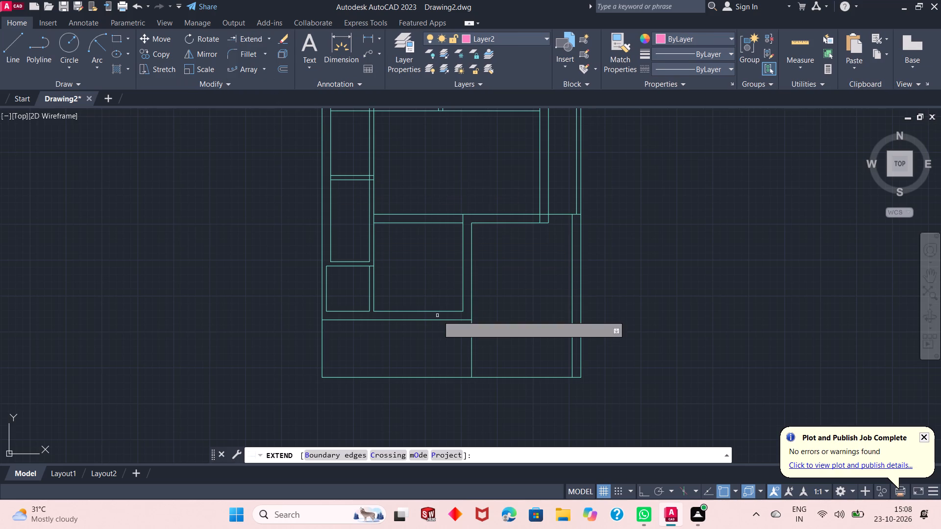
left_click(462, 287)
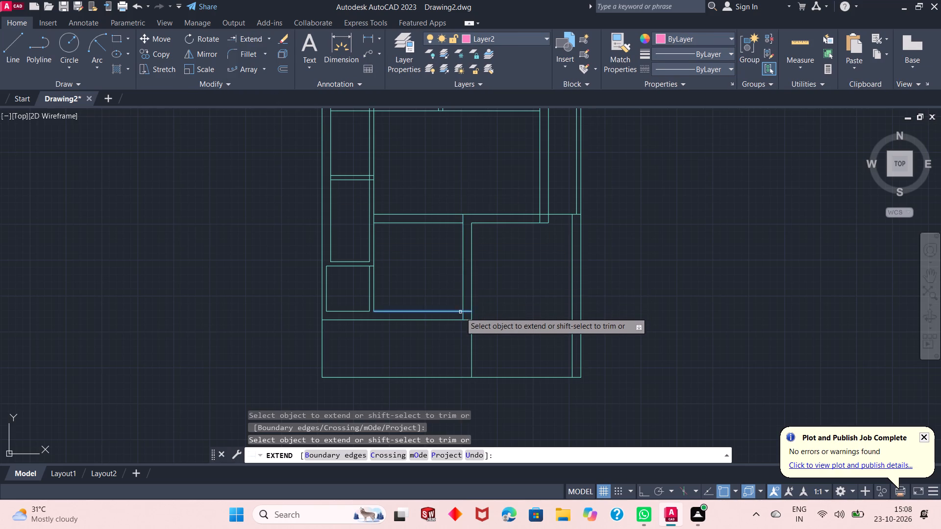
left_click(464, 315)
right_click(506, 295)
left_click(520, 302)
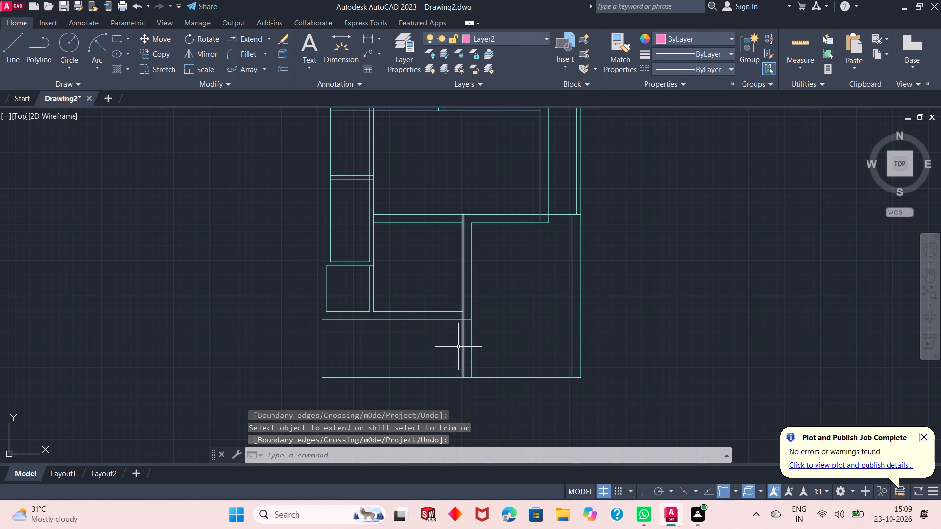
Trim that wall's outer vertical line below the room's bottom wall and the inner line's short piece across the bottom wall's thickness.
left_click(266, 39)
left_click(268, 56)
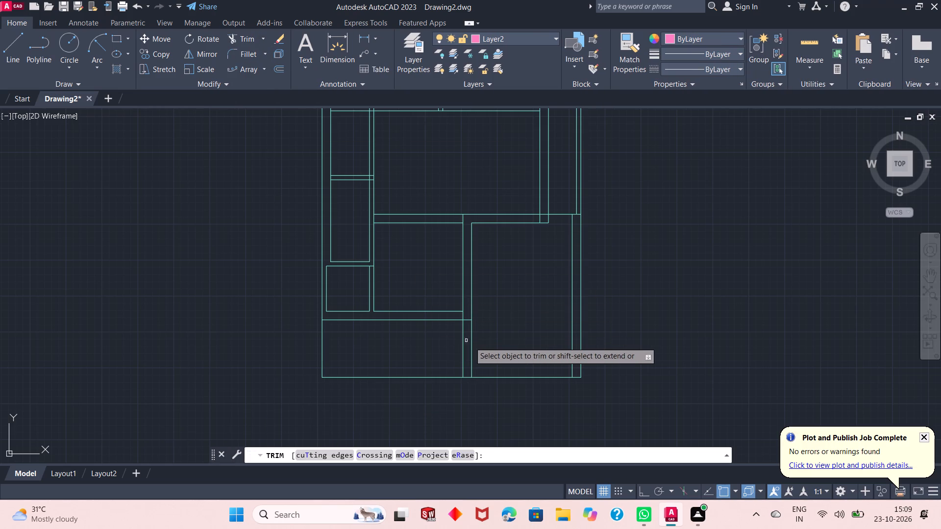
left_click(473, 342)
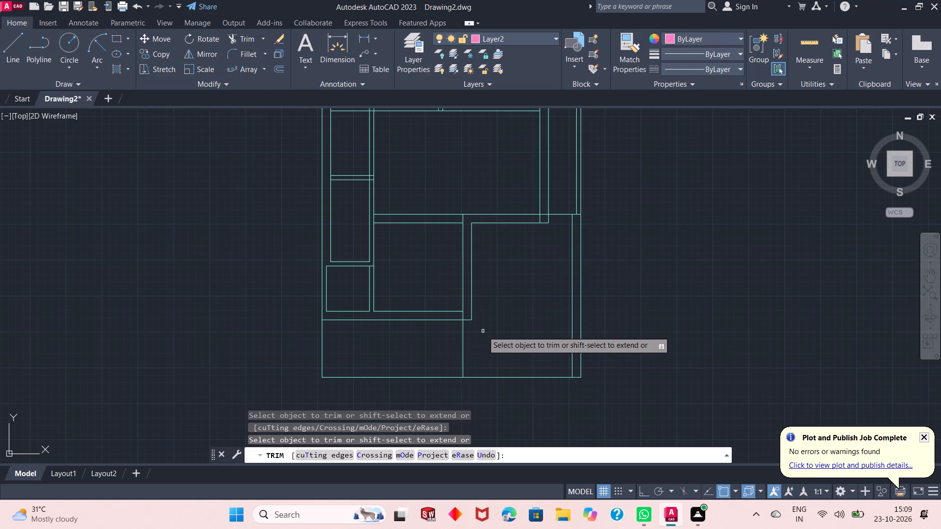
left_click(464, 316)
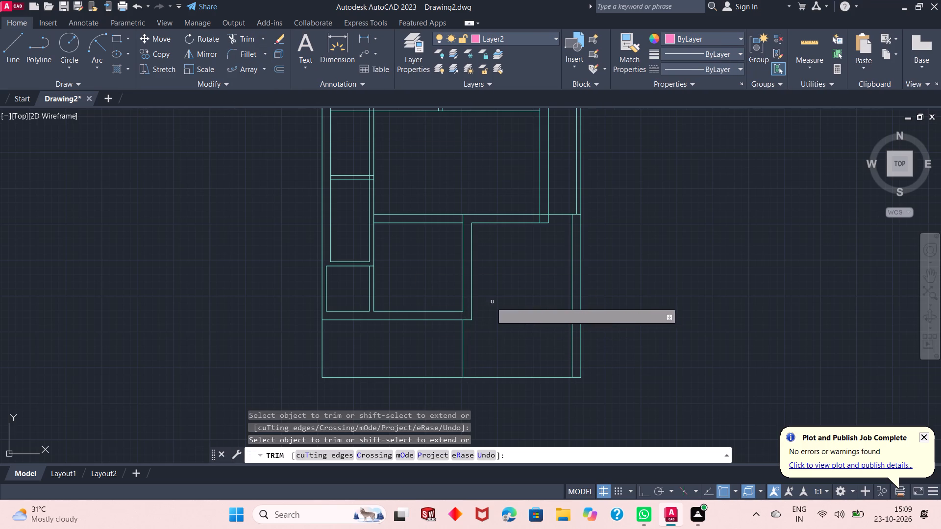
right_click(493, 293)
left_click(506, 300)
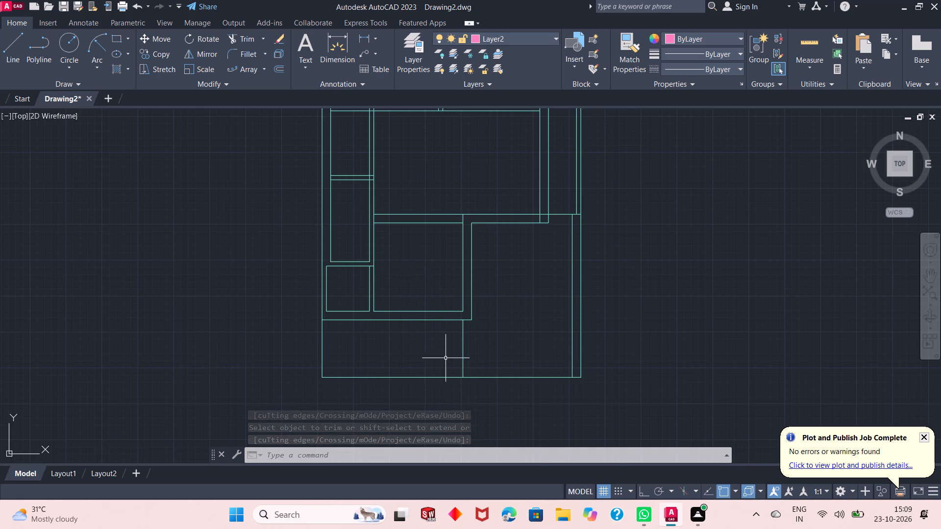
Erase the short stray horizontal line at the inside of the plan's top-right corner.
scroll(446, 355, "down", 2)
scroll(433, 244, "up", 1)
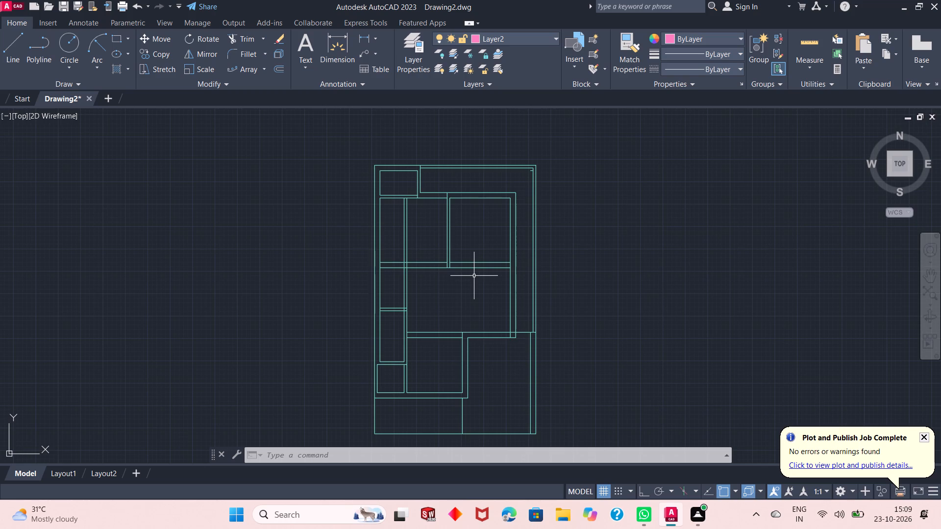
scroll(517, 322, "up", 1)
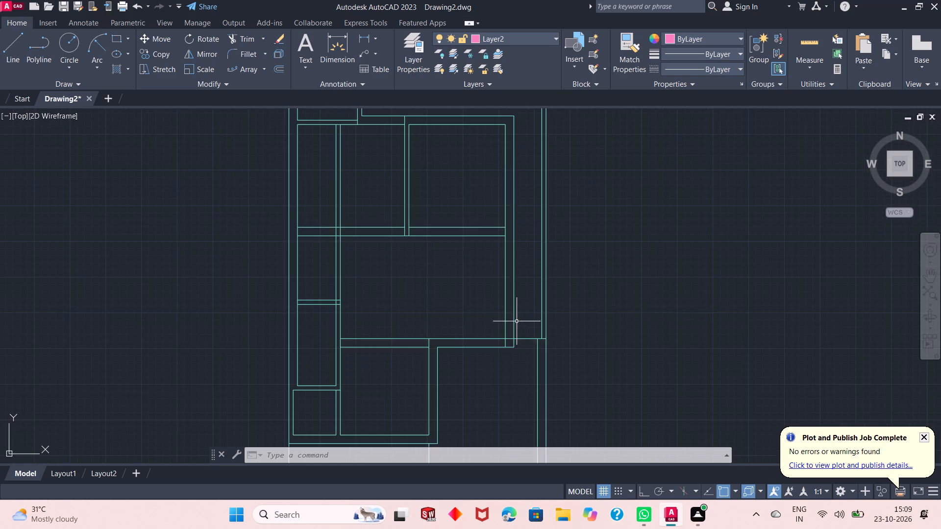
scroll(528, 344, "up", 1)
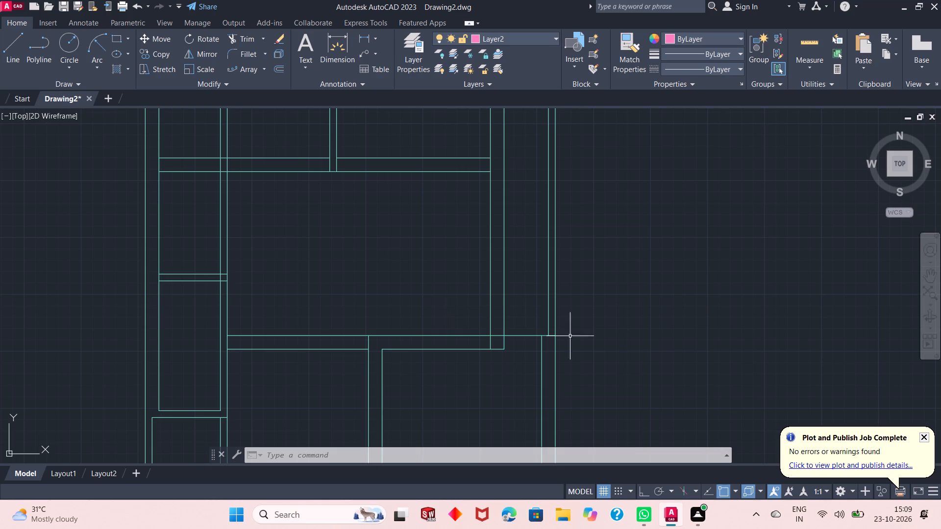
scroll(644, 290, "down", 2)
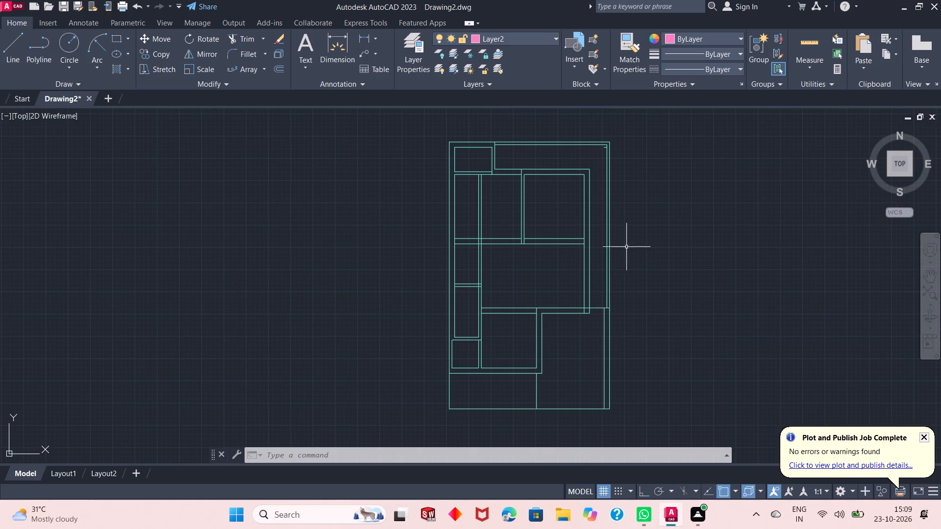
scroll(598, 146, "up", 3)
left_click(614, 149)
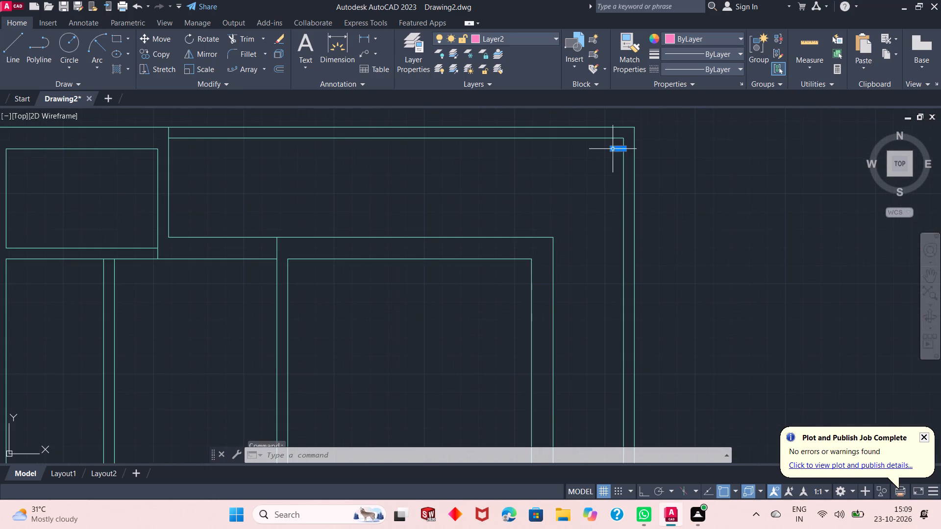
right_click(746, 149)
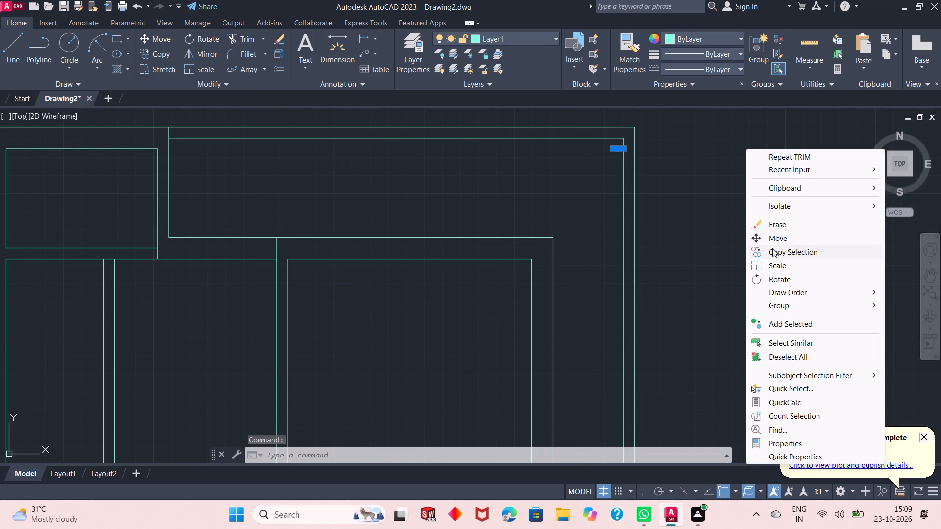
left_click(779, 225)
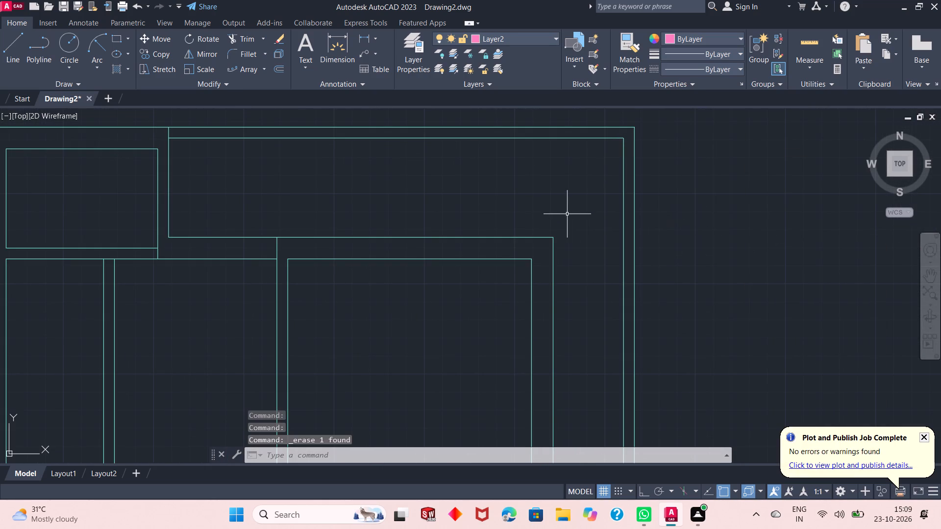
On Layer1 with Ortho on, draw a line 3' up from the small bottom-left room's lower-right inner corner and across the 6" partition.
scroll(499, 189, "down", 1)
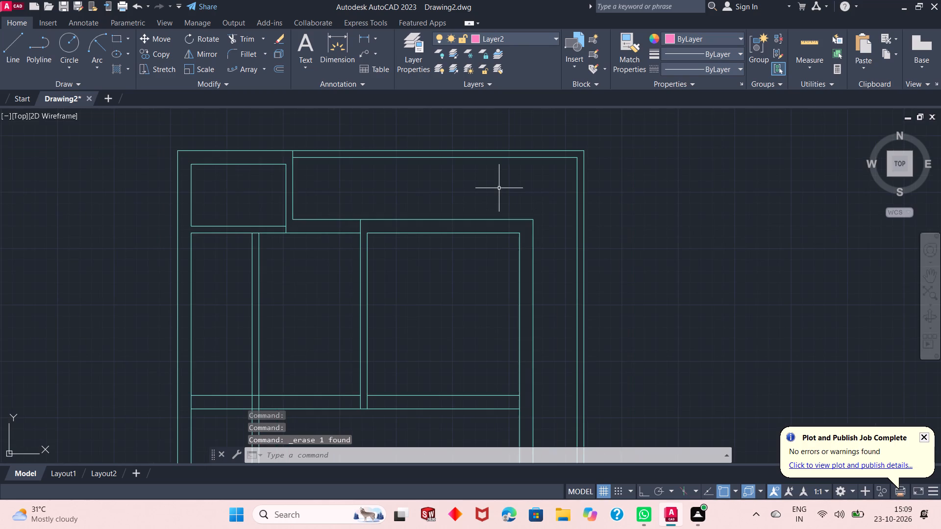
scroll(500, 188, "down", 2)
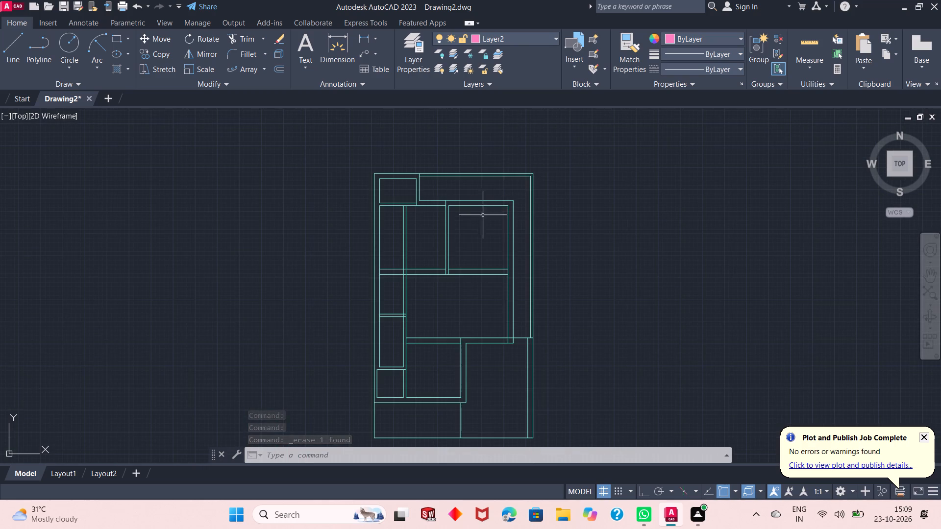
scroll(451, 290, "up", 1)
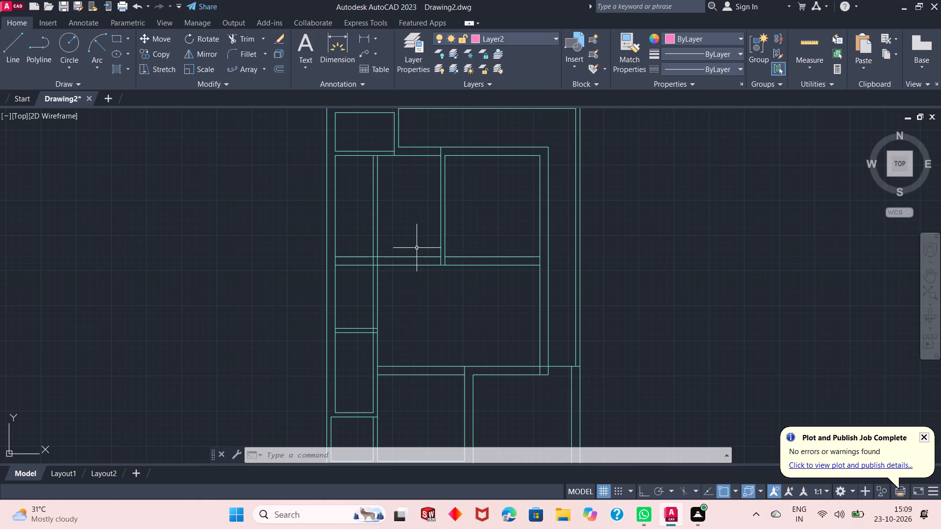
scroll(412, 240, "down", 1)
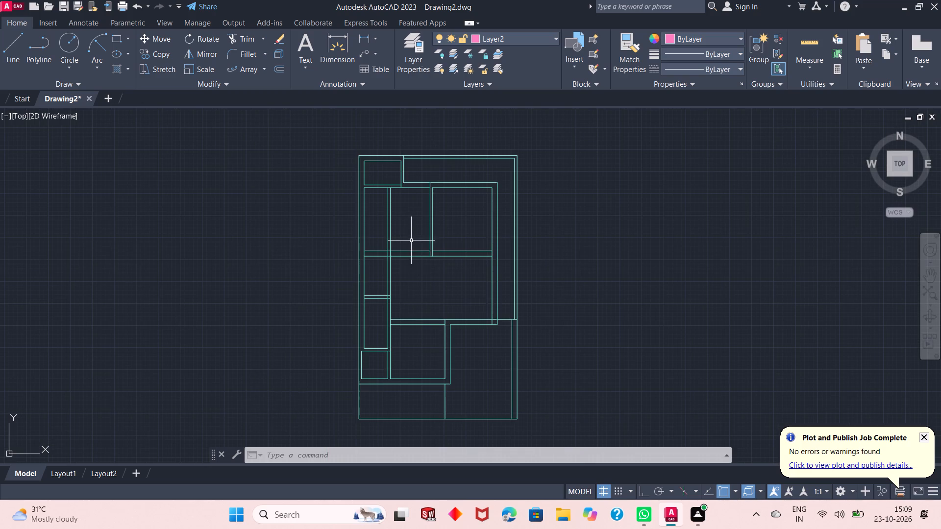
scroll(382, 393, "up", 4)
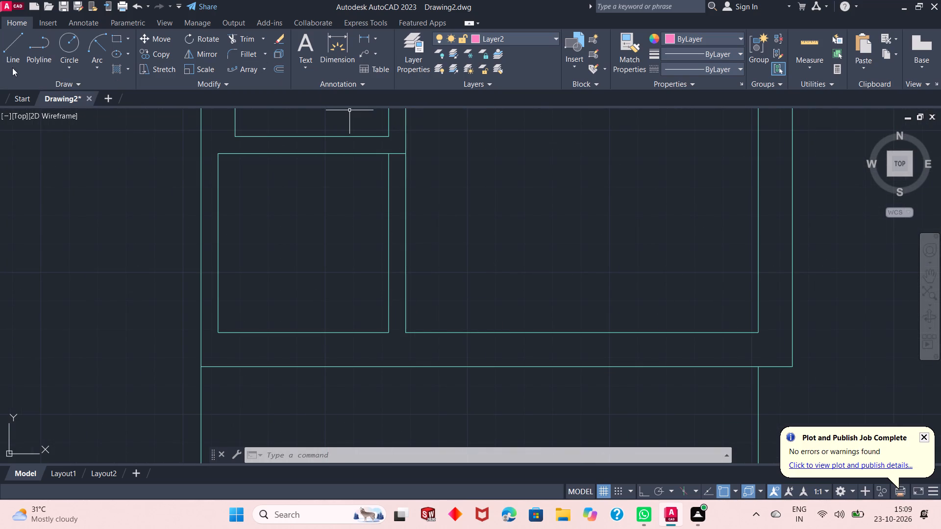
left_click(4, 50)
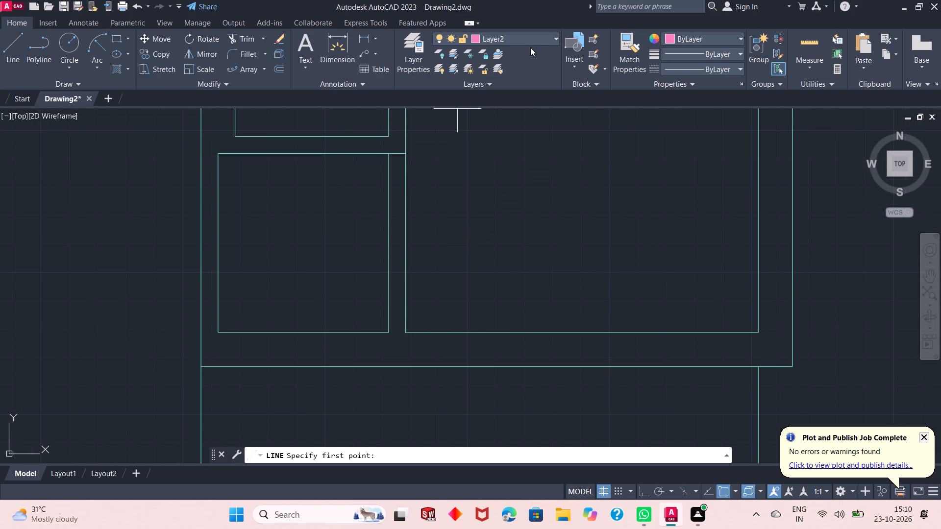
left_click(538, 35)
left_click(520, 68)
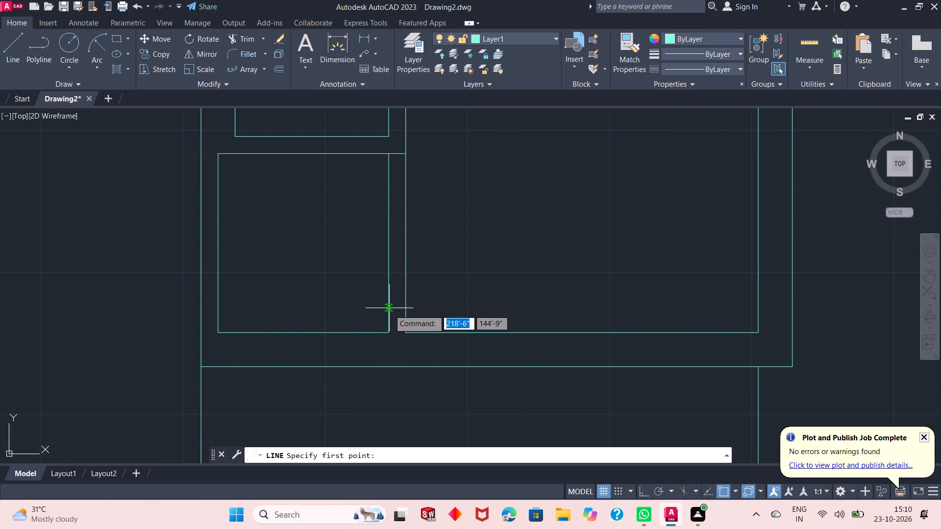
left_click(386, 335)
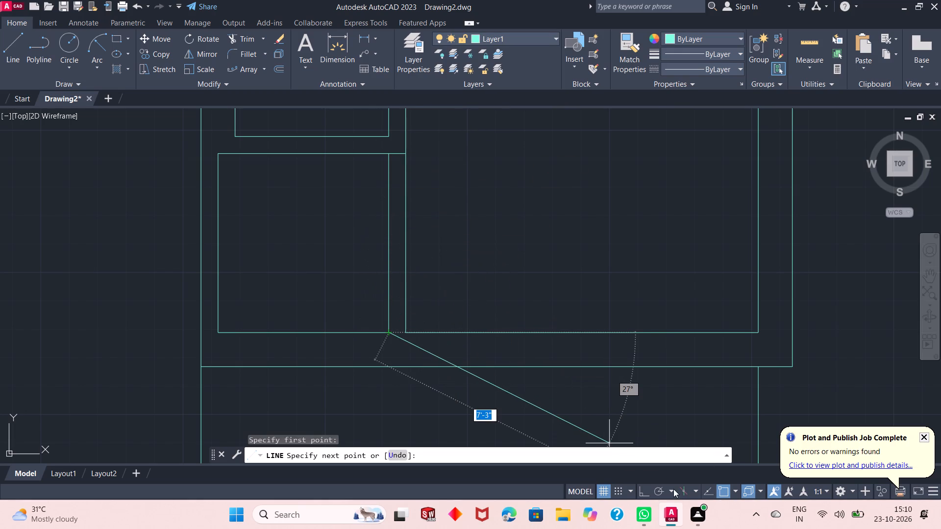
left_click(644, 493)
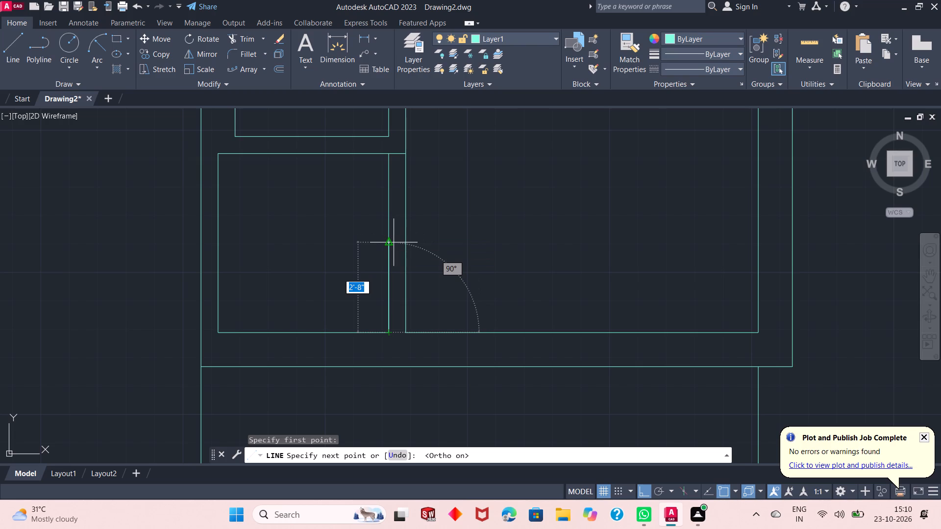
type("3'")
key("Return")
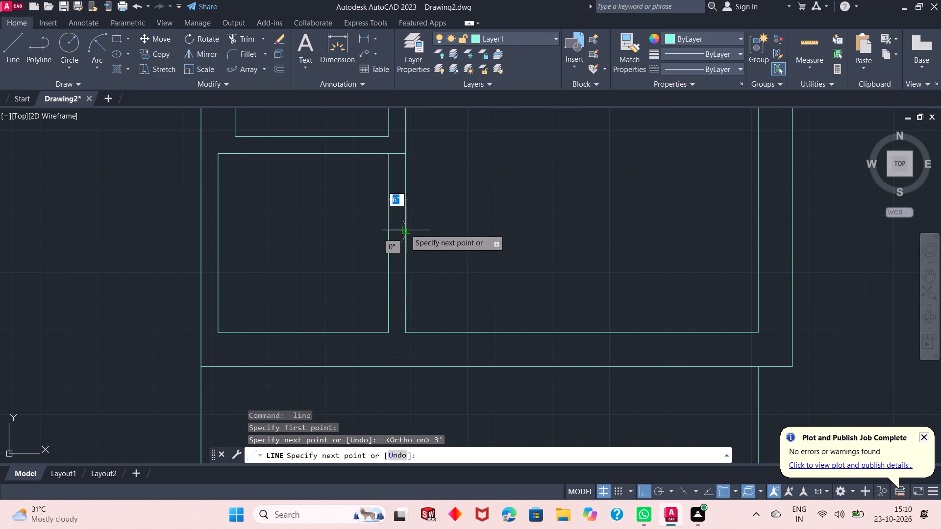
left_click(405, 229)
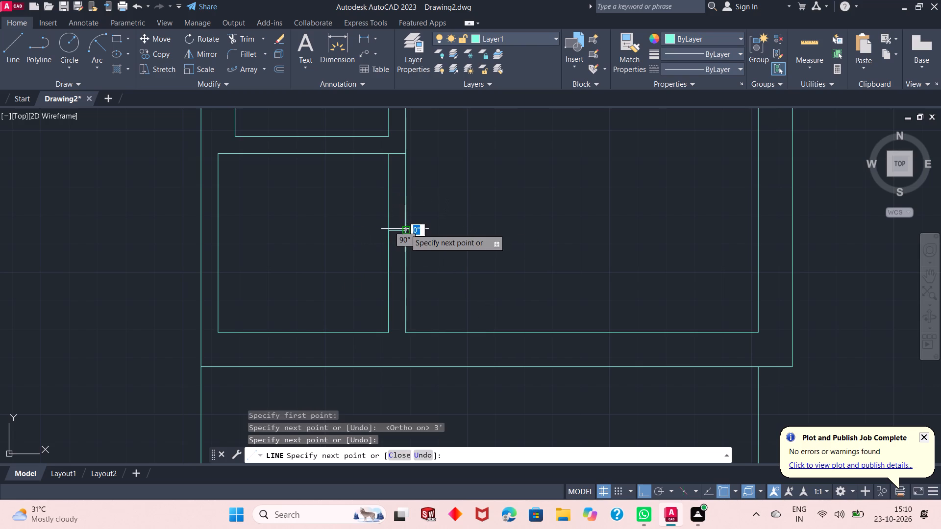
right_click(431, 221)
left_click(446, 233)
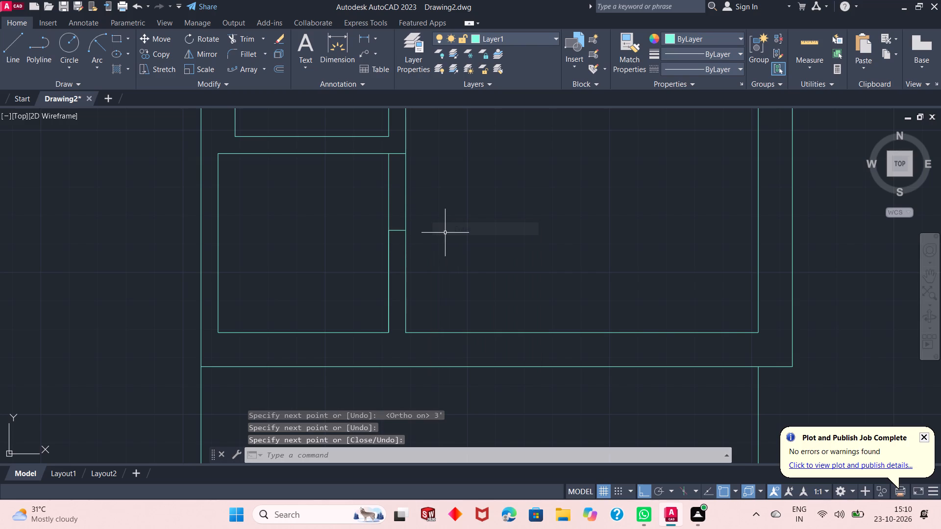
Trim the small bottom-left room's right wall line above the new cross line, up to the room's top wall.
left_click(248, 44)
left_click(376, 193)
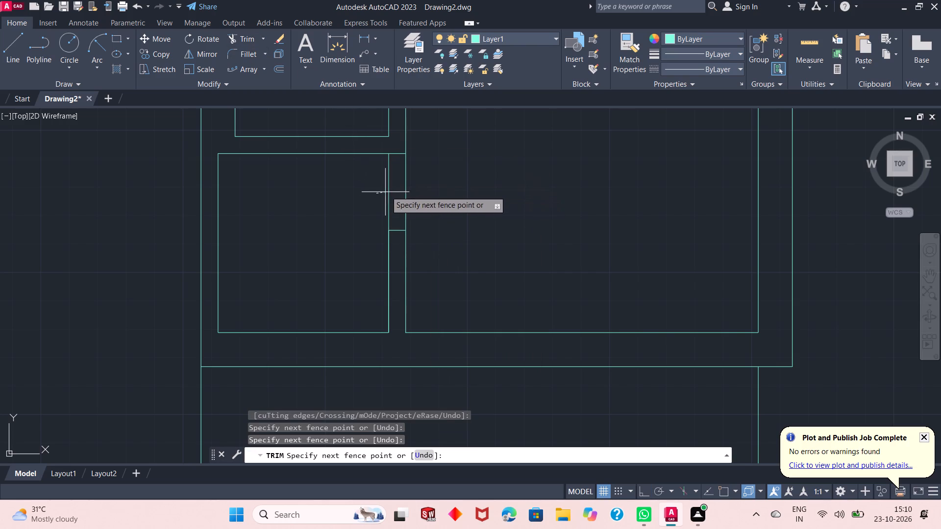
left_click(393, 183)
right_click(431, 155)
left_click(455, 160)
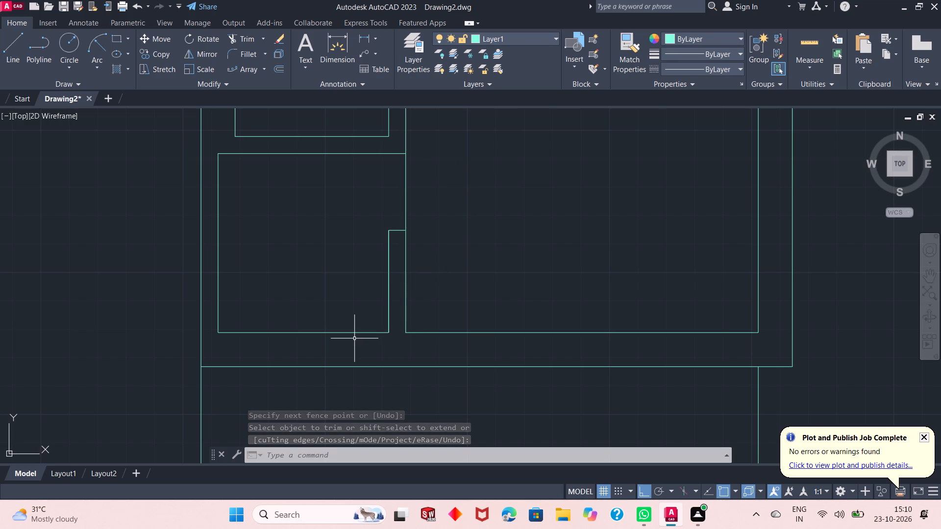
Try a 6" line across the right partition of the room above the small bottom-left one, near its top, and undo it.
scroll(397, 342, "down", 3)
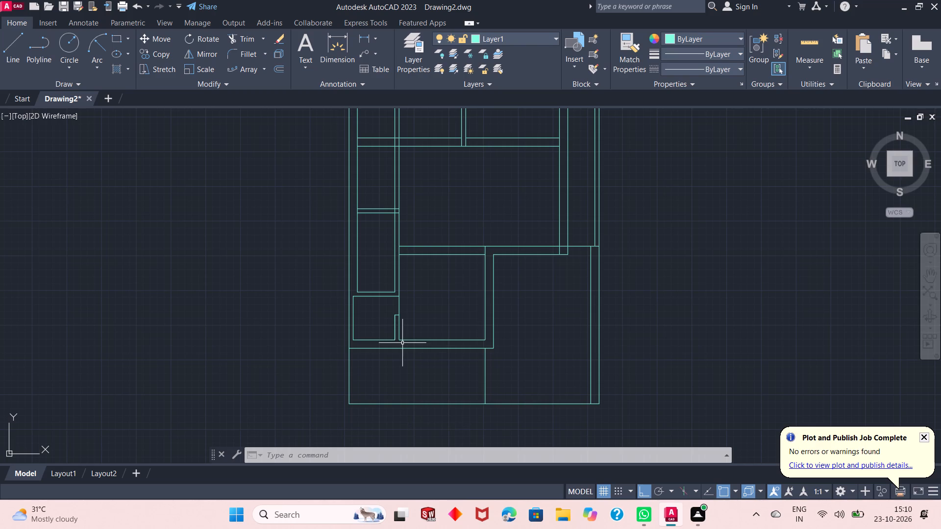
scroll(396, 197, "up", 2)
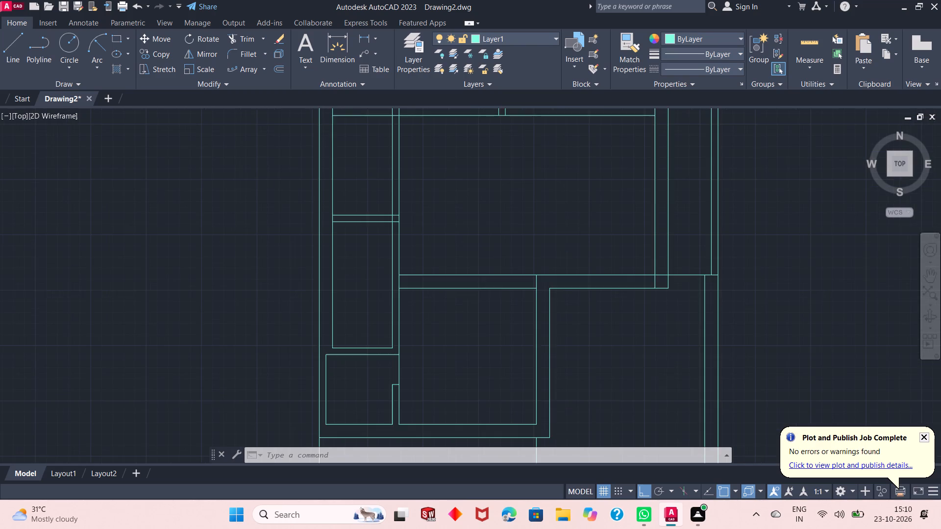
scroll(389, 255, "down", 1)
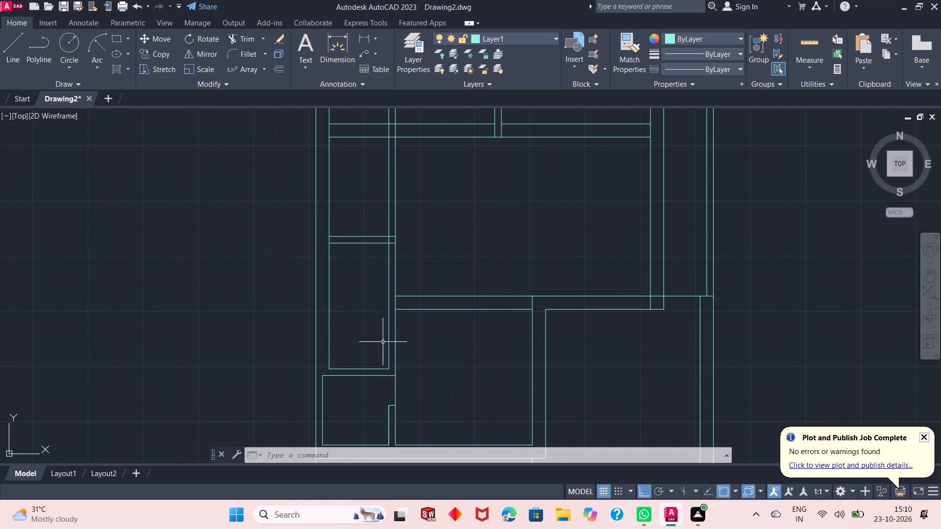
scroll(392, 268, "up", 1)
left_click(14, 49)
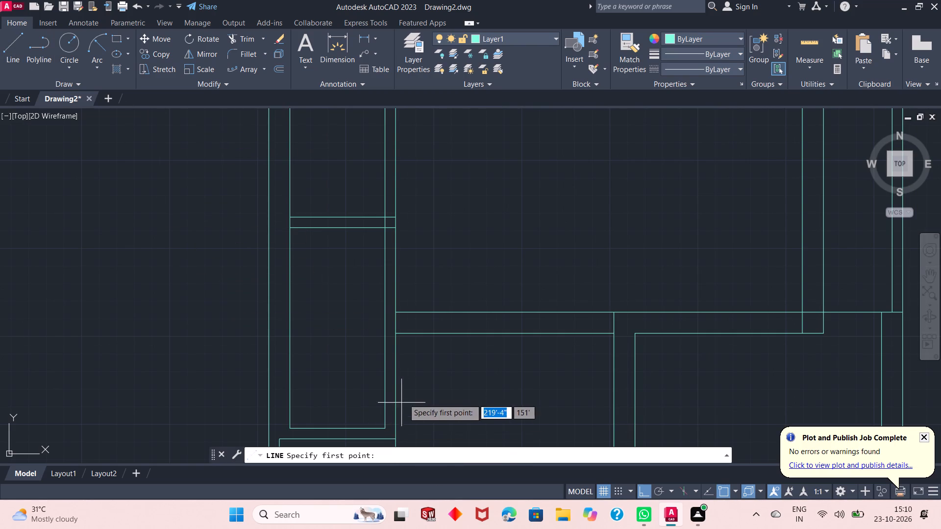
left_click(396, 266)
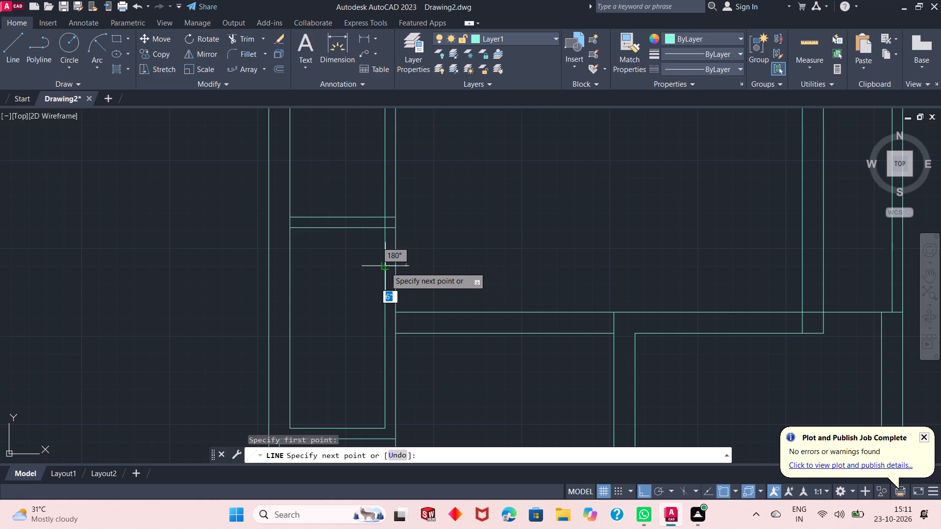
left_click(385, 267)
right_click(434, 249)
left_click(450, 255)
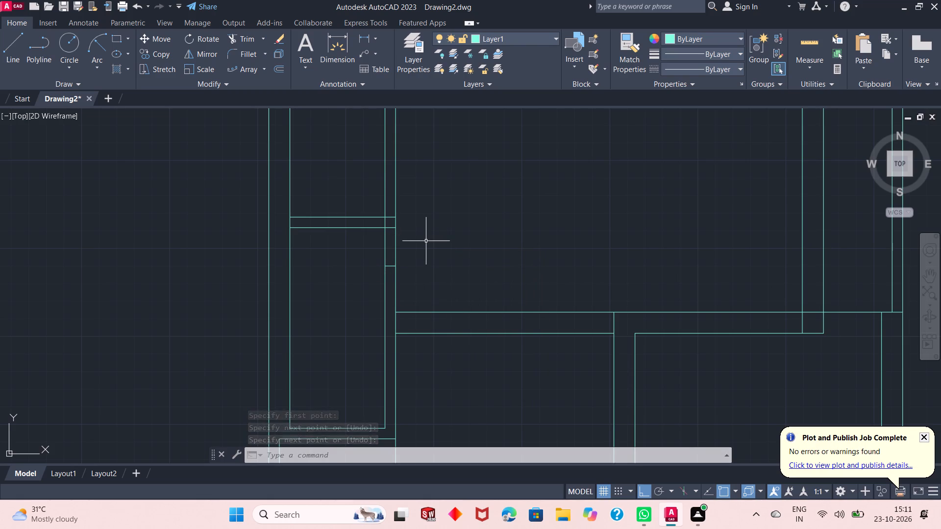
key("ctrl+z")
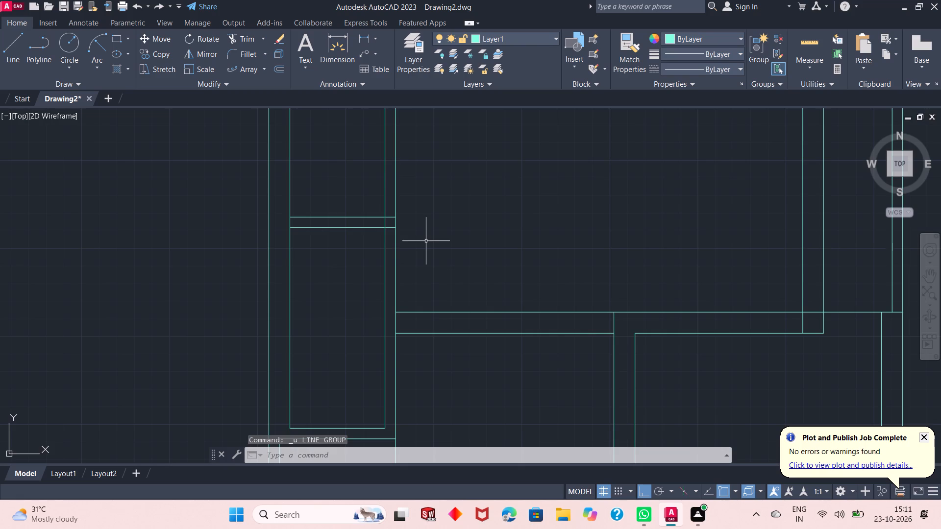
Draw a line across that same partition, between the room's top wall and the horizontal wall junction, slightly lower than the undone one.
right_click(418, 241)
left_click(450, 259)
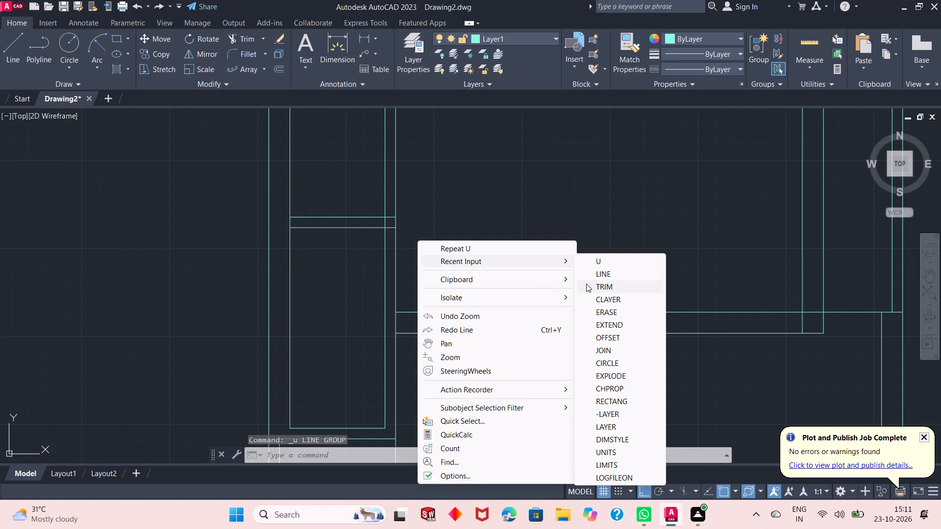
left_click(609, 274)
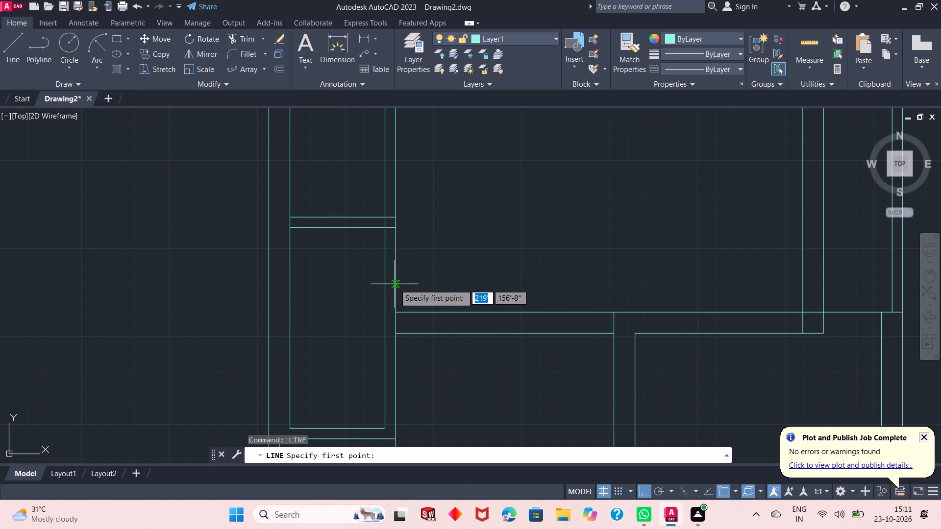
left_click(395, 284)
left_click(383, 284)
right_click(450, 261)
left_click(493, 266)
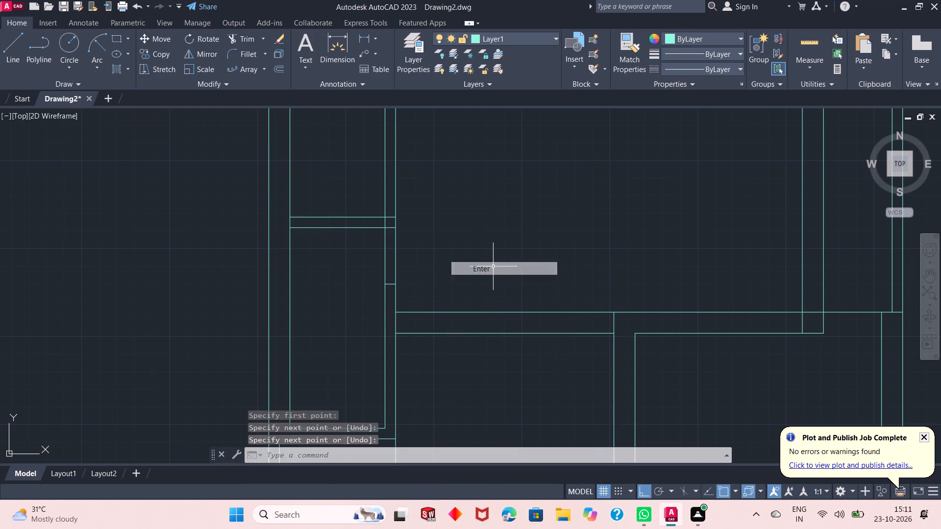
Trim the partition's right line across the horizontal wall's thickness and its left line between the new cross line and the room's top wall.
left_click(234, 38)
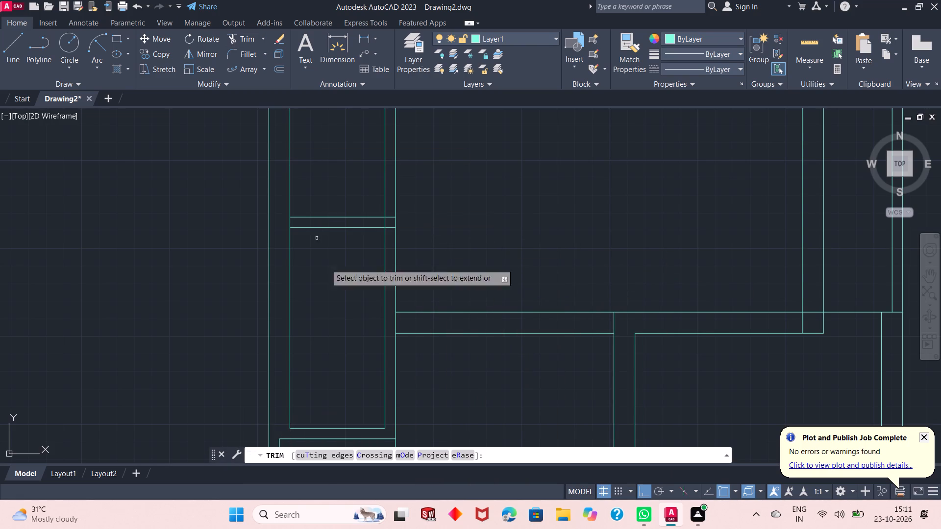
left_click(393, 322)
left_click(408, 319)
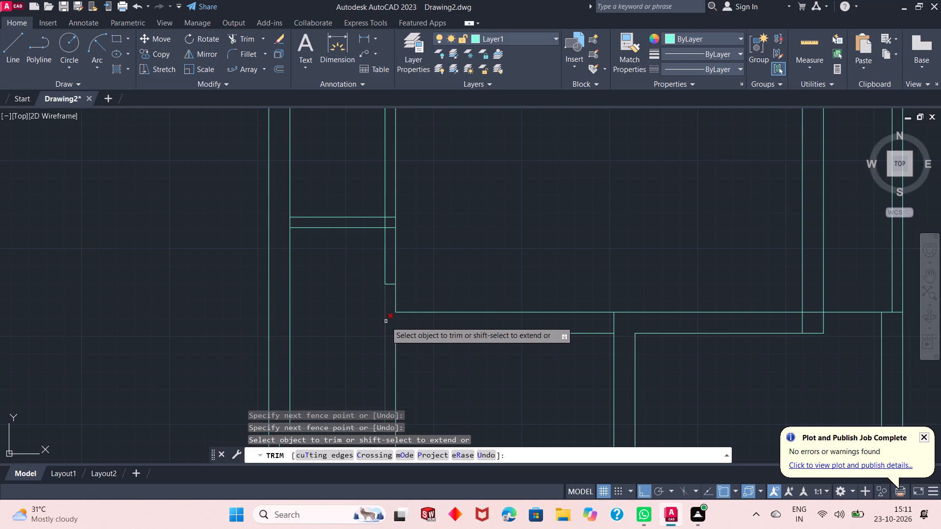
left_click(385, 260)
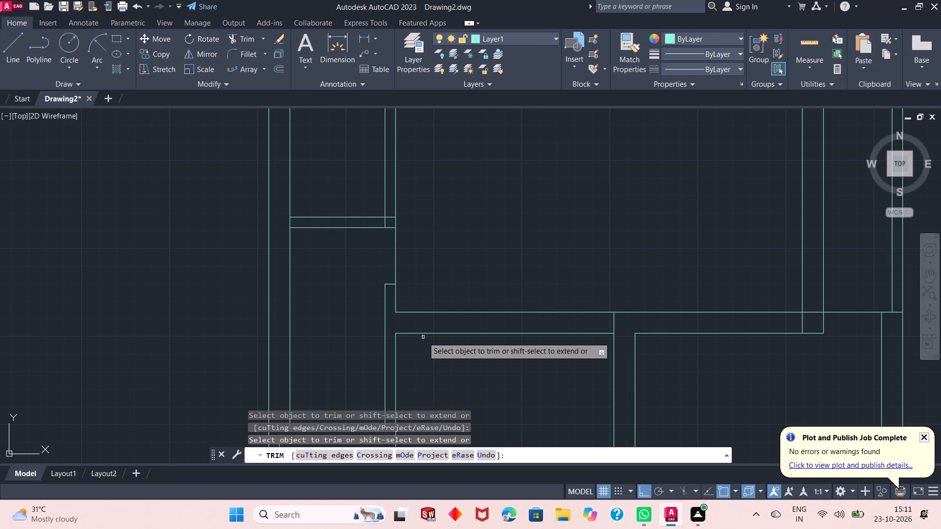
Trim the room's top wall ends: its upper line across the right partition, and the left inner wall line within the wall's thickness.
scroll(434, 366, "down", 1)
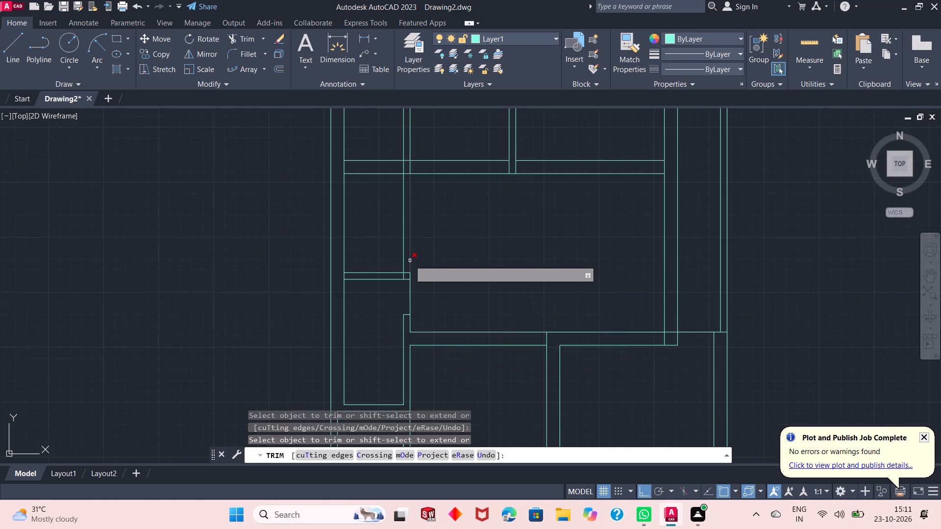
scroll(402, 255, "up", 2)
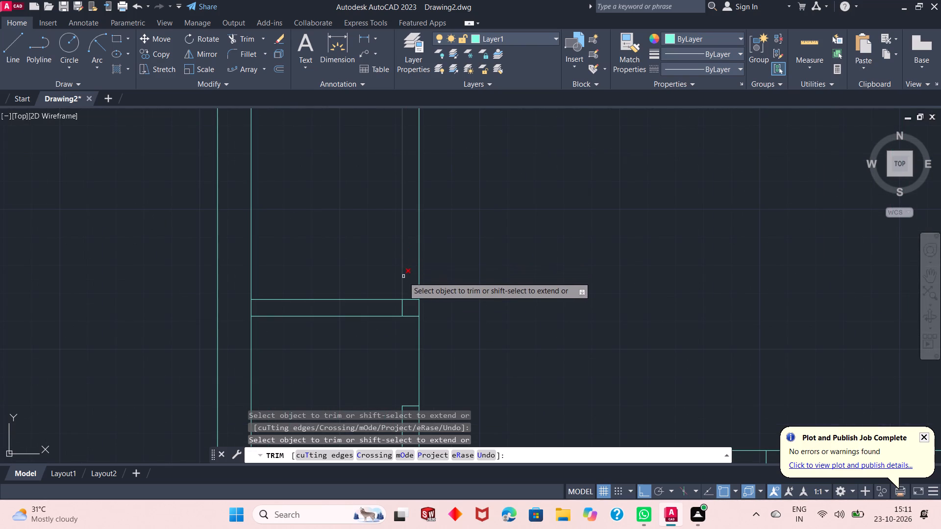
left_click(413, 300)
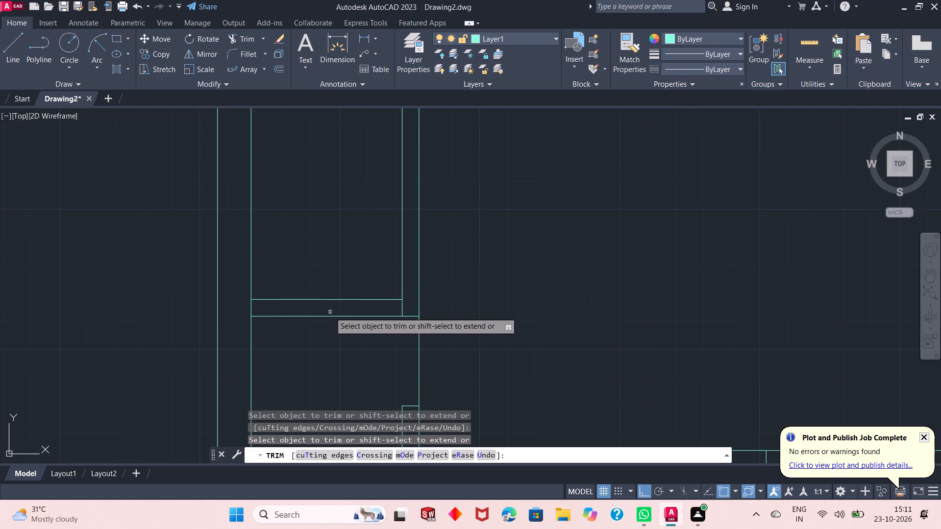
left_click(264, 313)
left_click(236, 309)
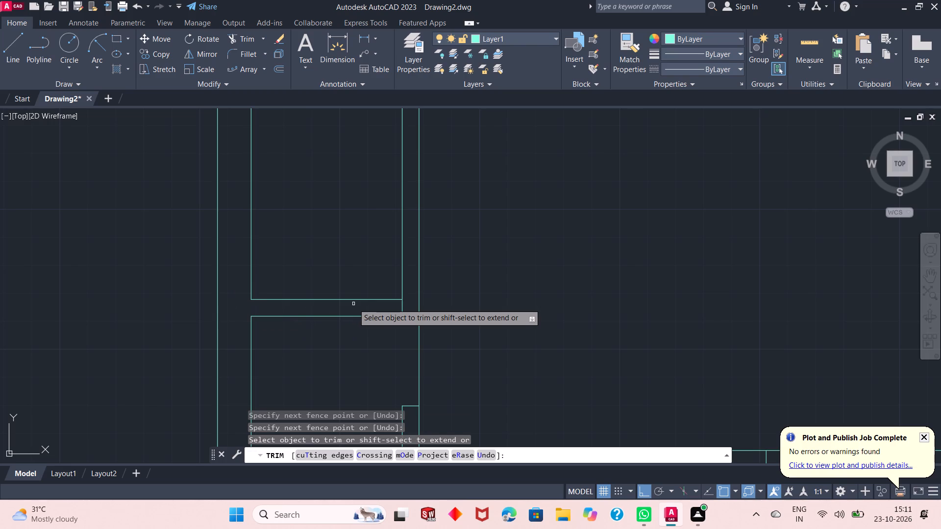
right_click(473, 232)
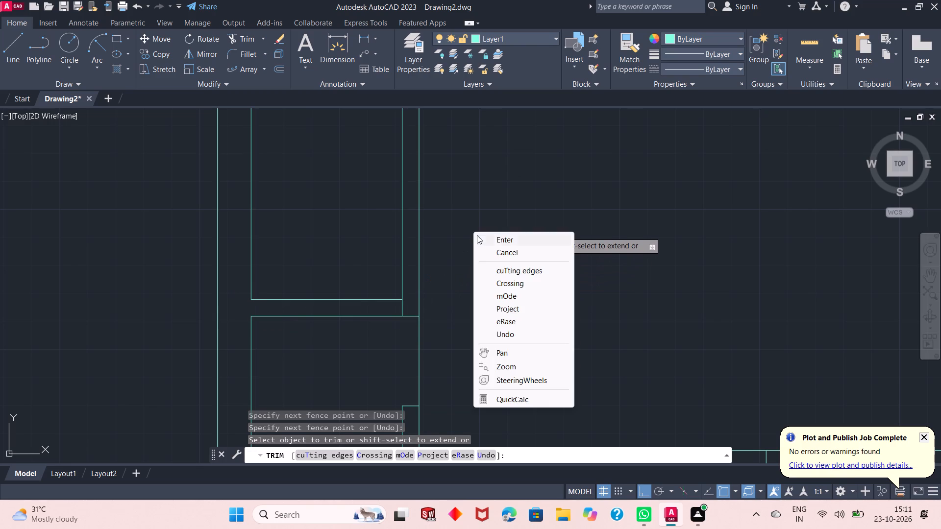
left_click(488, 242)
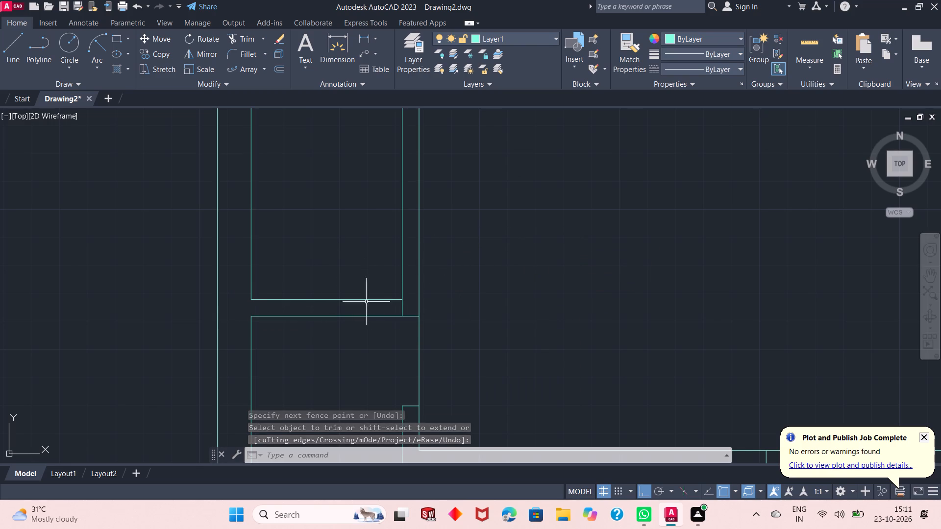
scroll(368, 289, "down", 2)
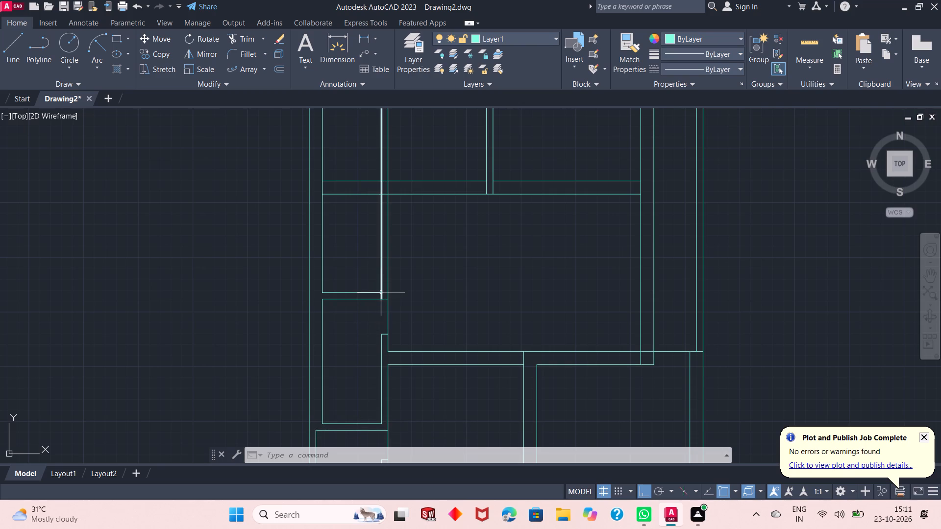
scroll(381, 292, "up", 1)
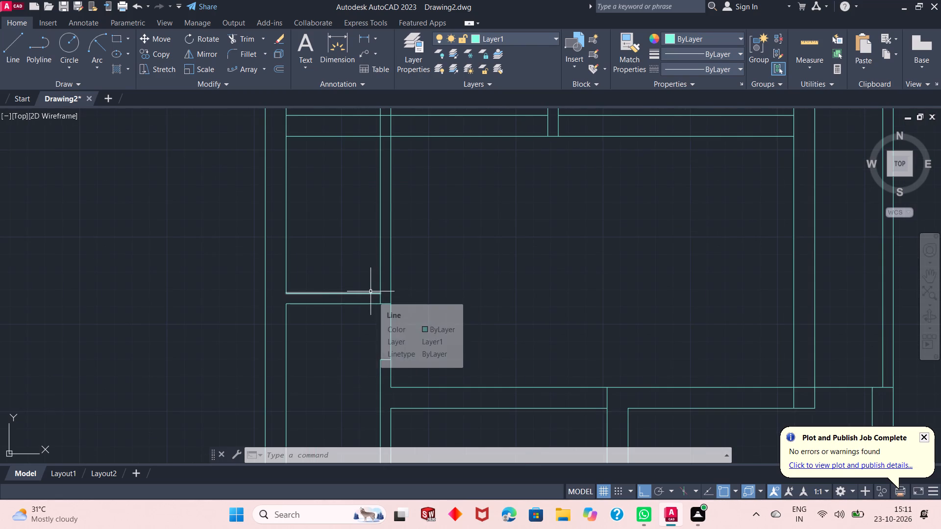
Trim both lines of the left partition where they run up through the large upper-left room above the middle horizontal wall.
scroll(374, 339, "down", 1)
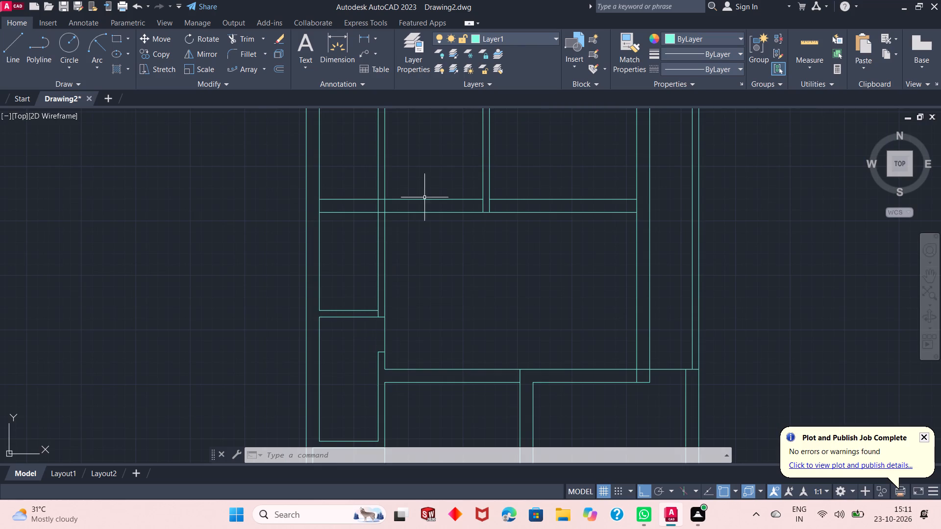
scroll(426, 193, "up", 1)
scroll(442, 339, "down", 1)
scroll(439, 249, "up", 1)
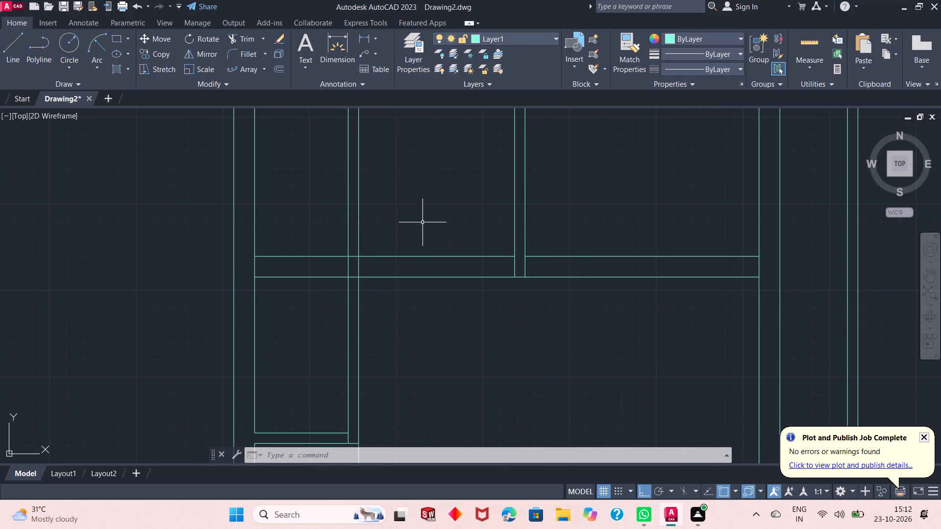
right_click(421, 219)
left_click(447, 228)
left_click_drag(427, 195, 325, 214)
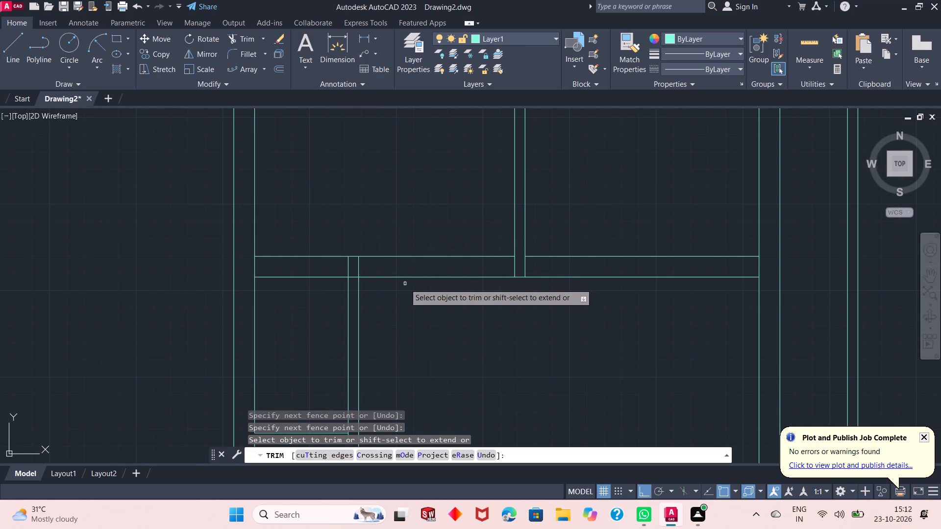
Open the partition's junction with the middle horizontal wall by trimming its lines within the wall's thickness and the wall's lower line between them.
scroll(371, 269, "up", 1)
left_click_drag(371, 266, 311, 266)
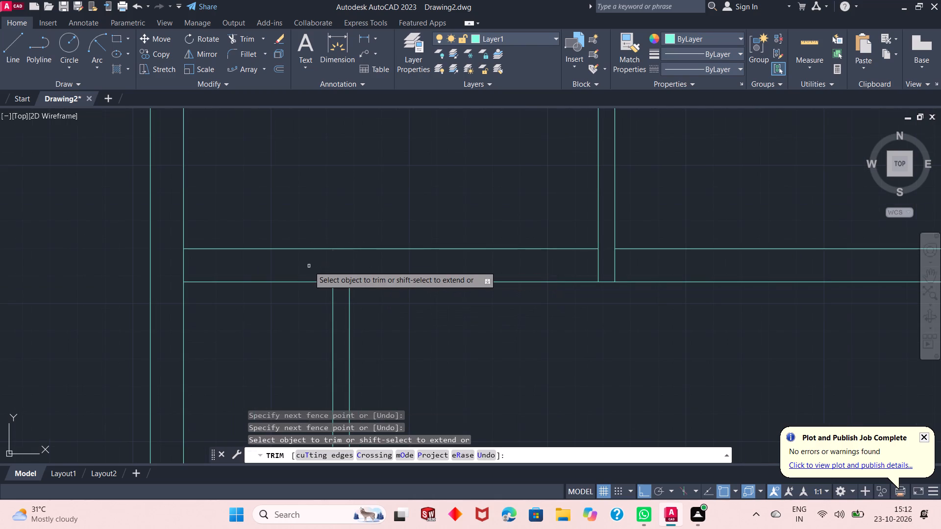
left_click_drag(339, 271, 342, 296)
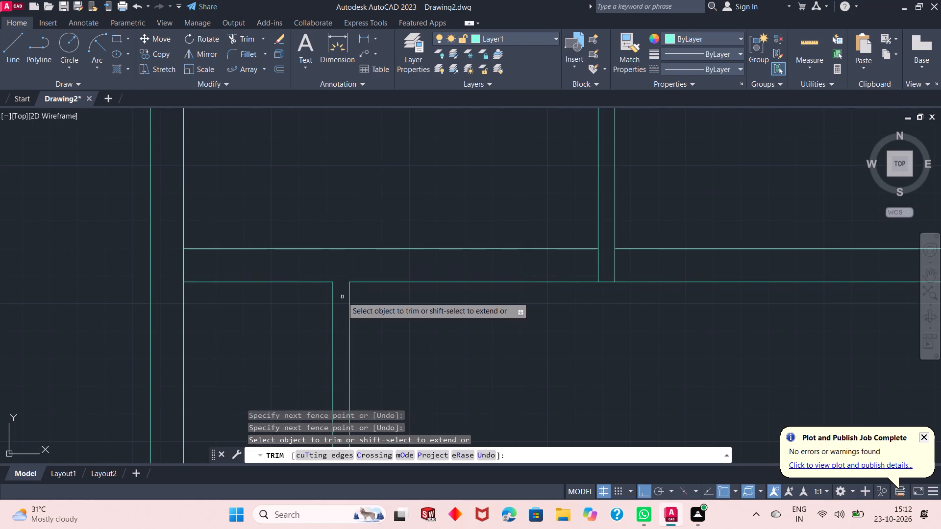
scroll(430, 326, "down", 2)
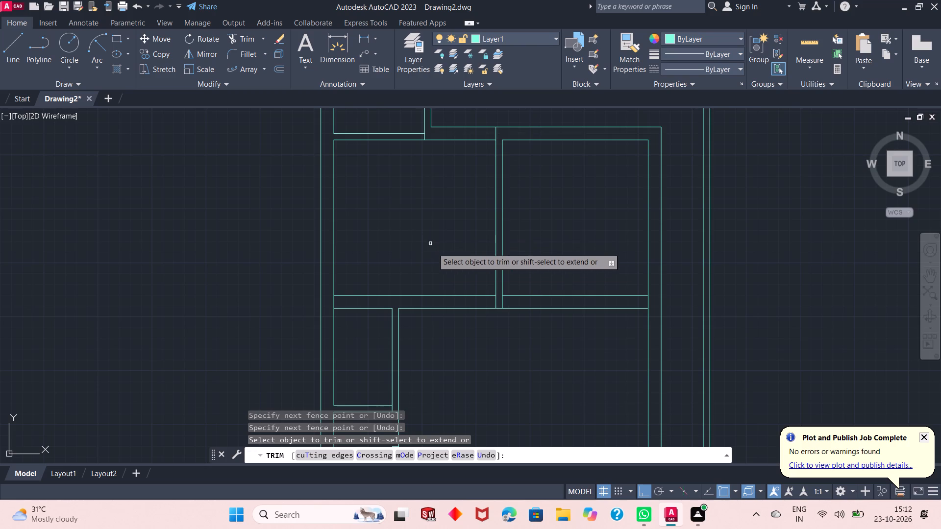
scroll(463, 225, "down", 1)
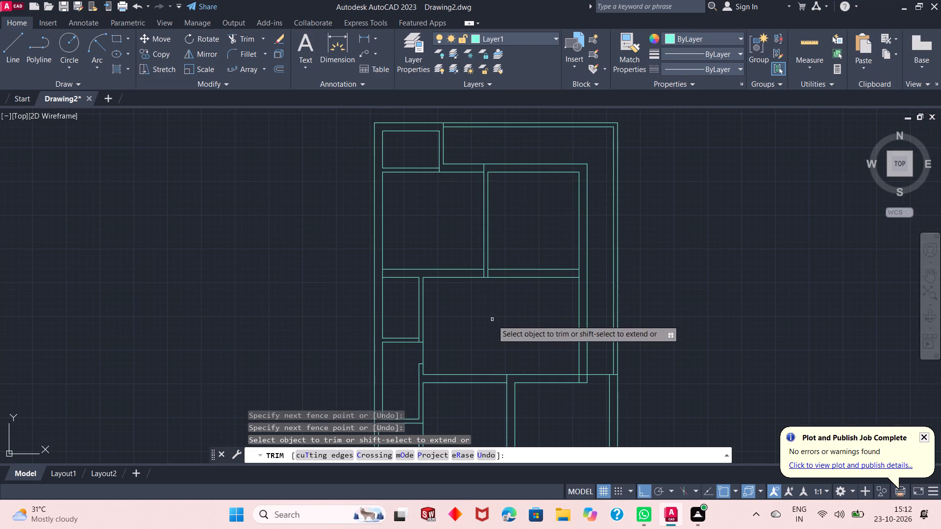
scroll(422, 209, "down", 2)
scroll(425, 293, "up", 2)
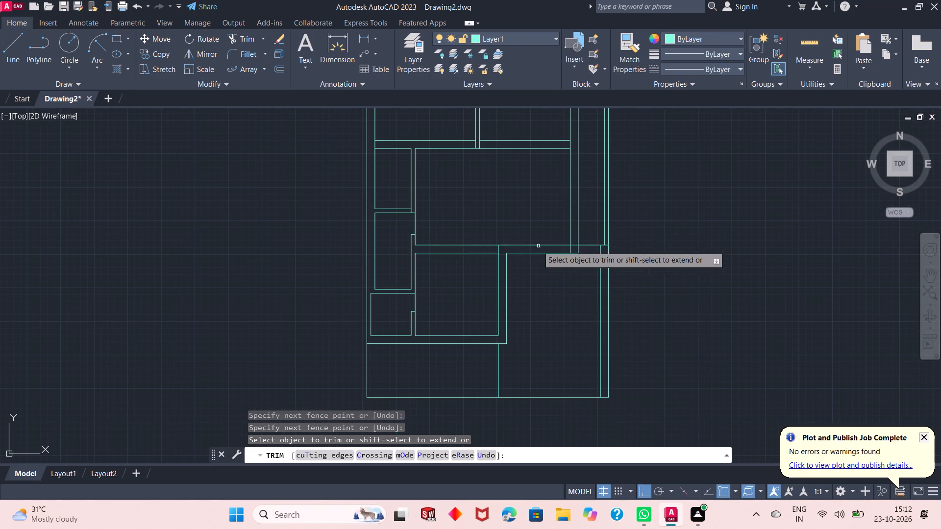
right_click(486, 215)
left_click(509, 226)
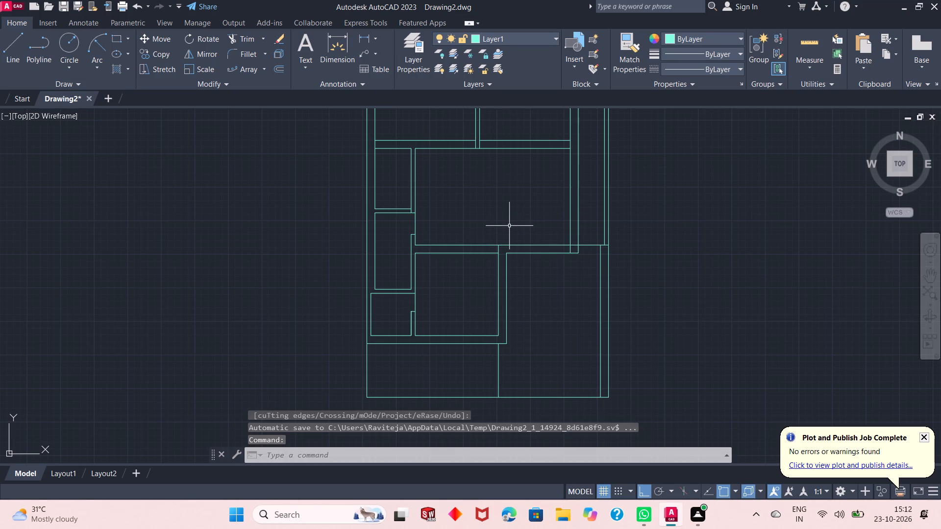
Make Layer3 the current layer.
scroll(453, 306, "down", 1)
scroll(480, 170, "up", 1)
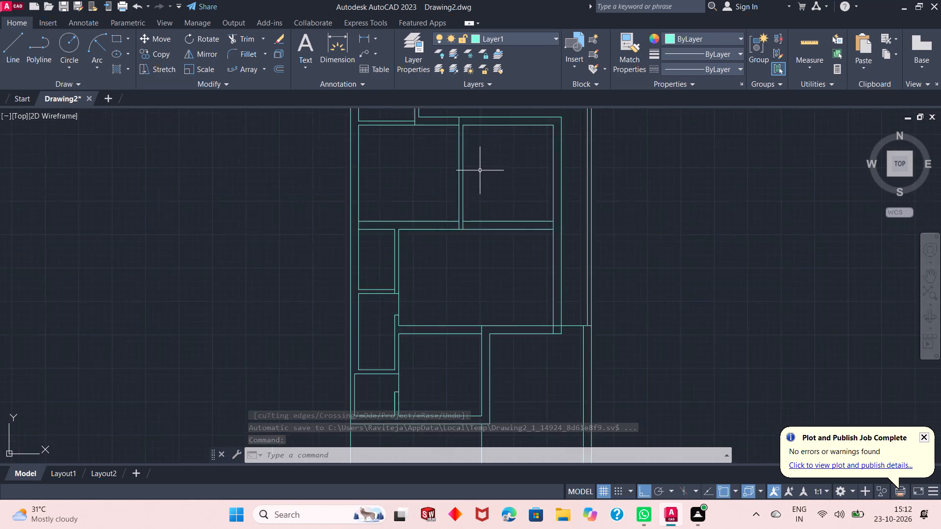
scroll(480, 170, "up", 1)
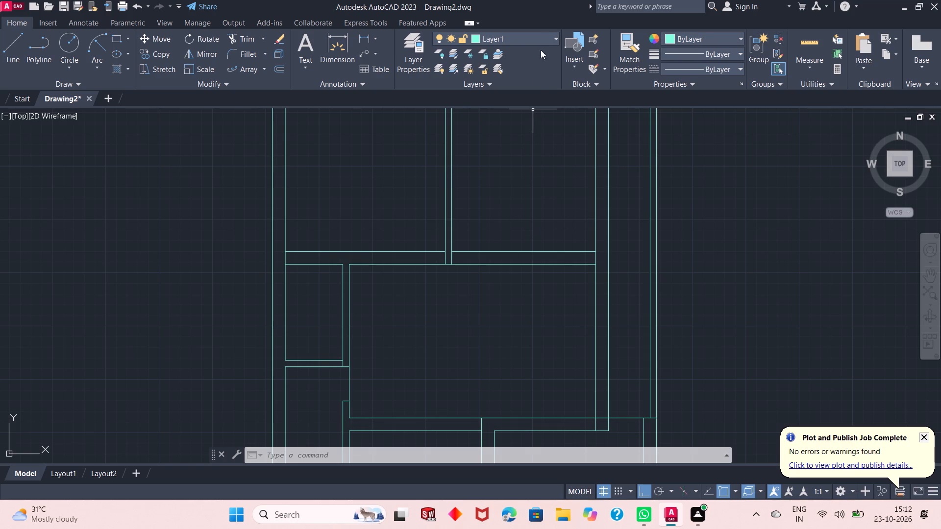
left_click(540, 33)
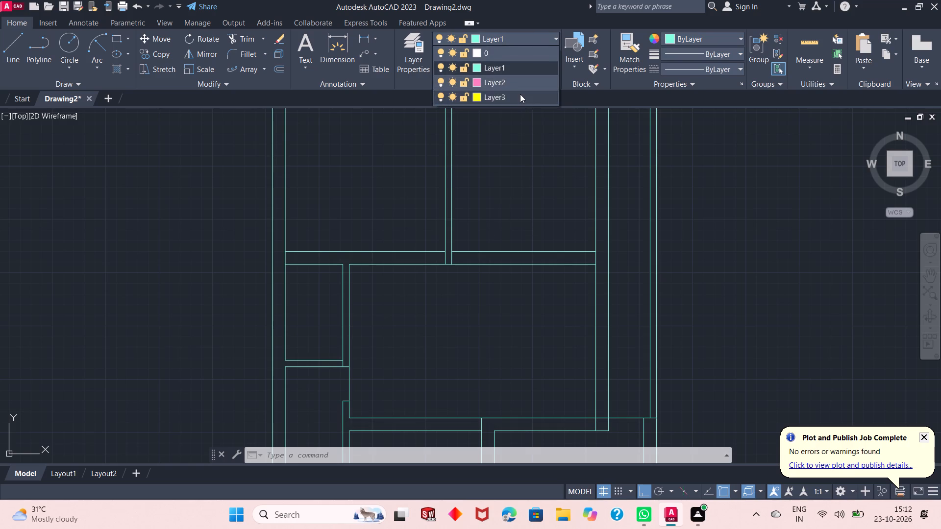
left_click(520, 94)
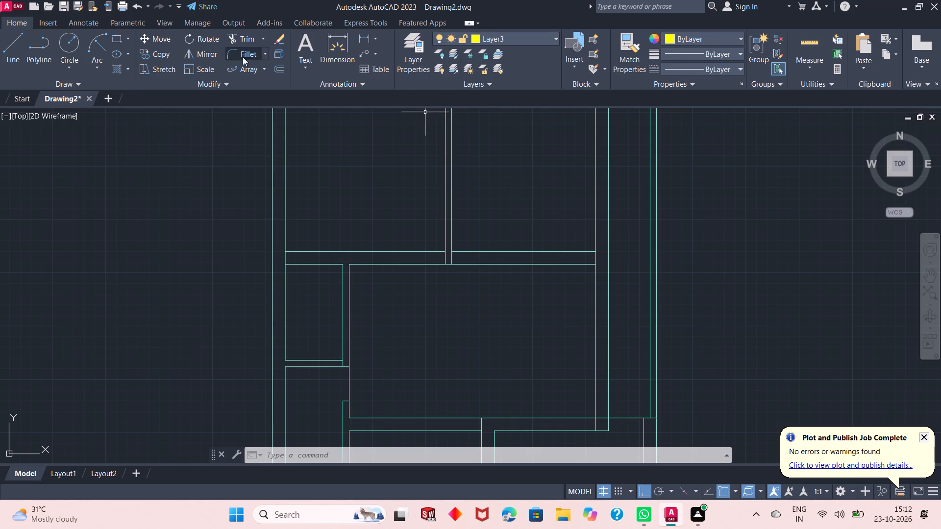
Start a line chain at the lower end of the small top-left room's right partition, going 2" left and 2' up.
left_click(17, 46)
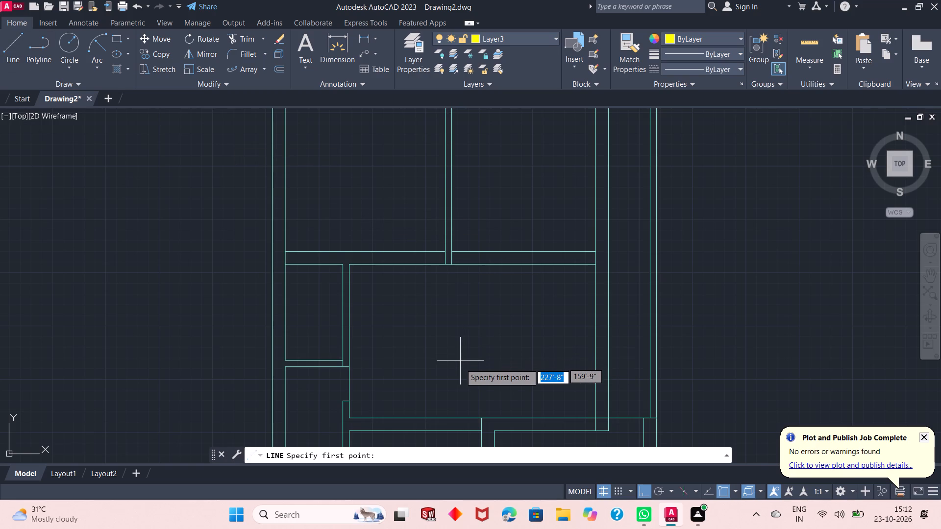
scroll(460, 363, "down", 1)
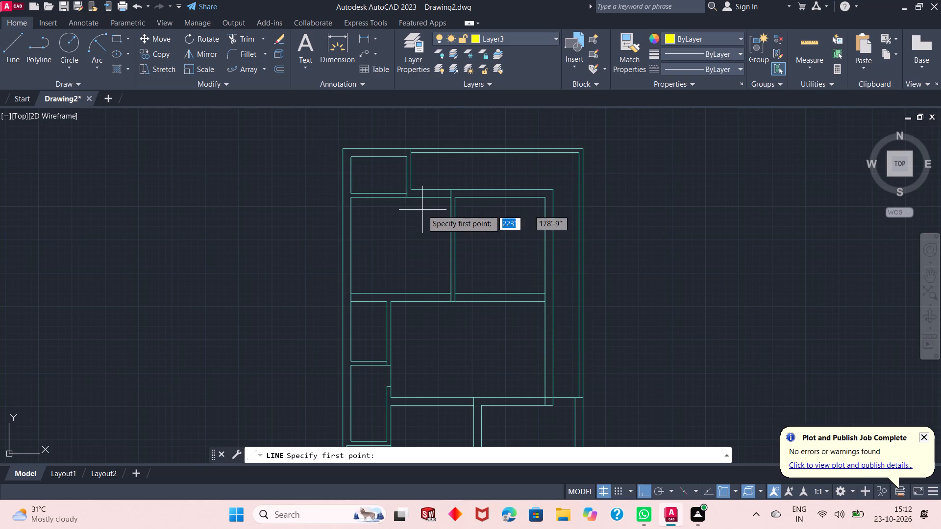
scroll(414, 179, "up", 1)
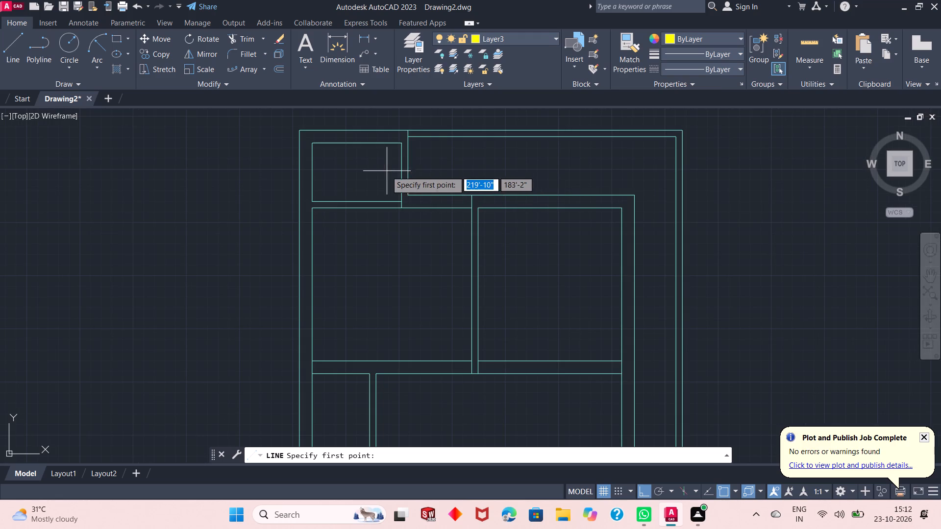
scroll(362, 160, "up", 1)
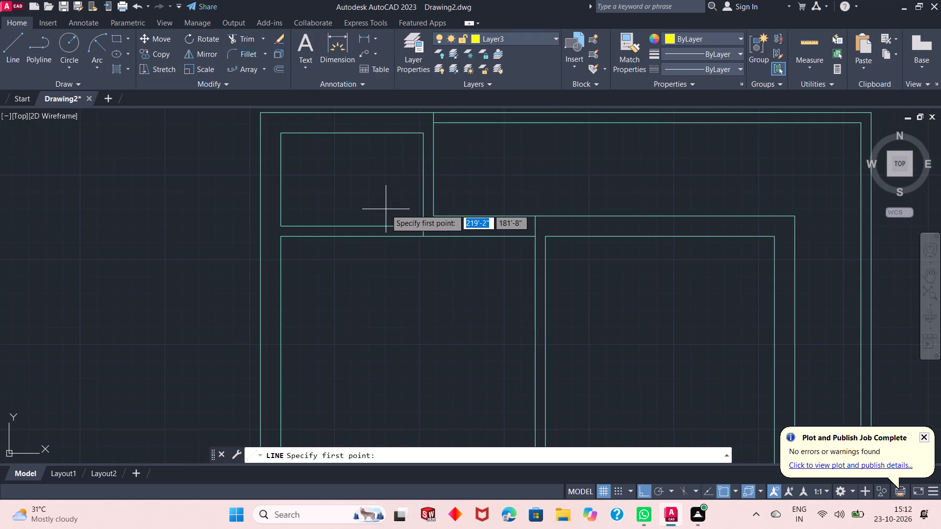
left_click(420, 235)
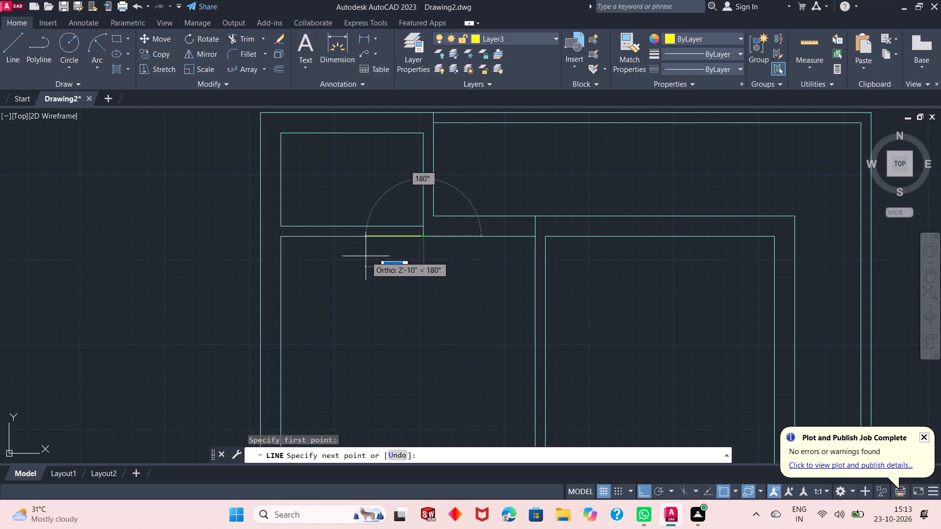
type("1\"")
key("Return")
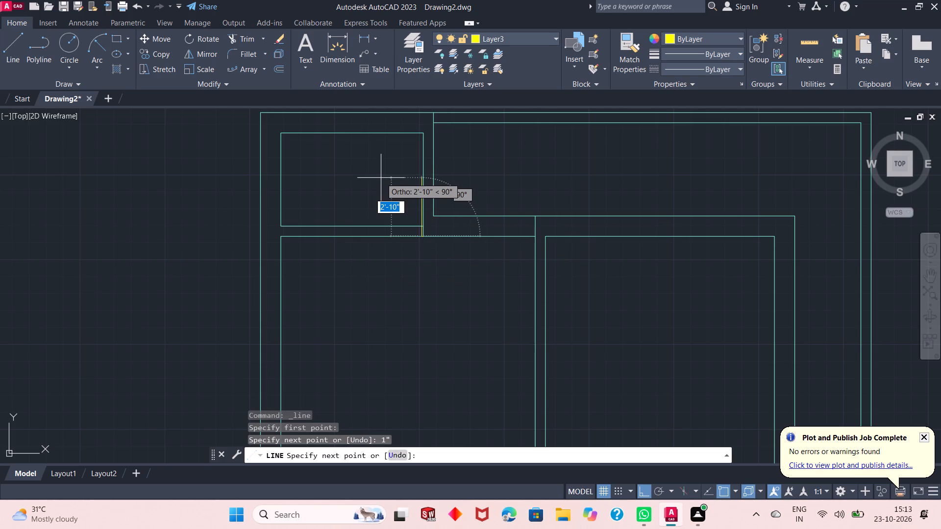
key("ctrl+z")
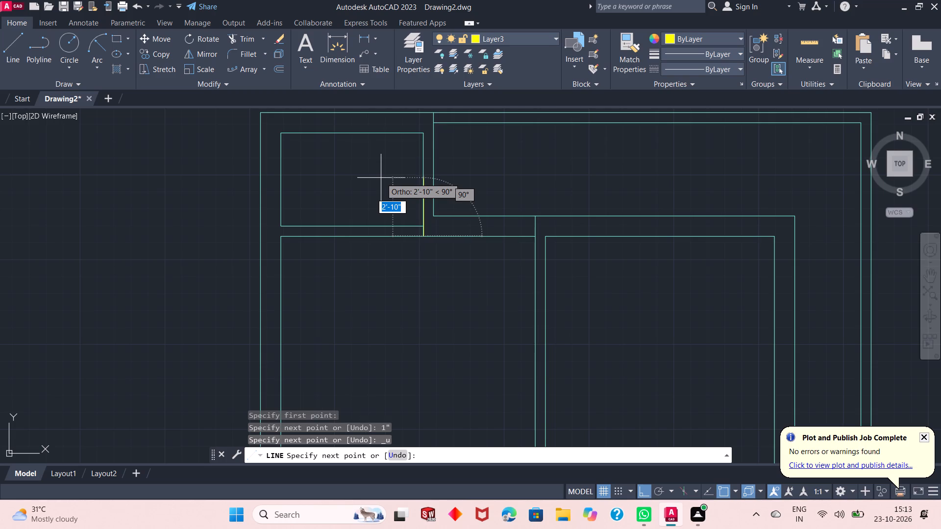
type("2\"")
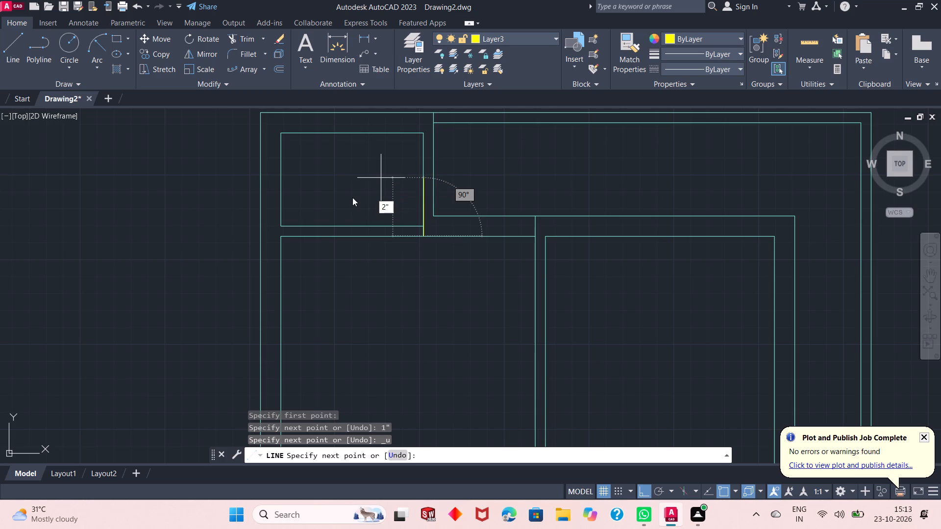
key("Escape")
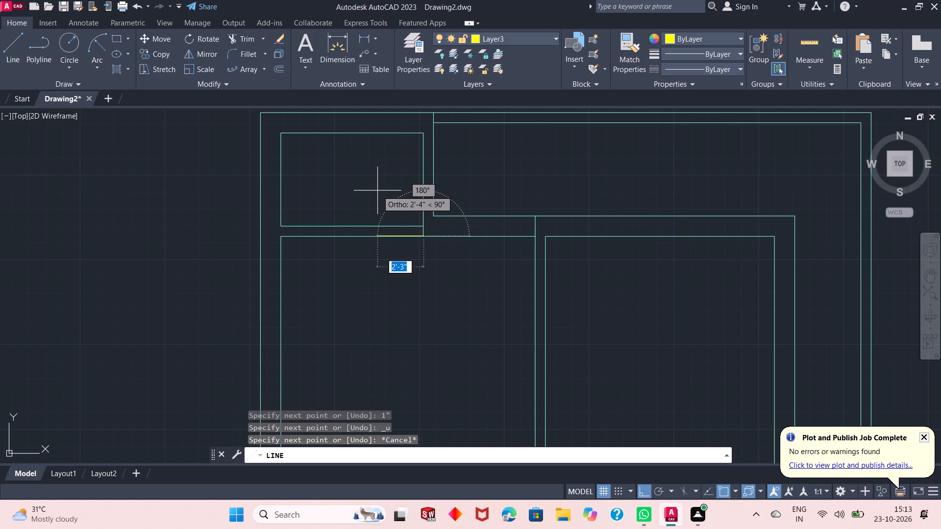
type("2\"")
key("Return")
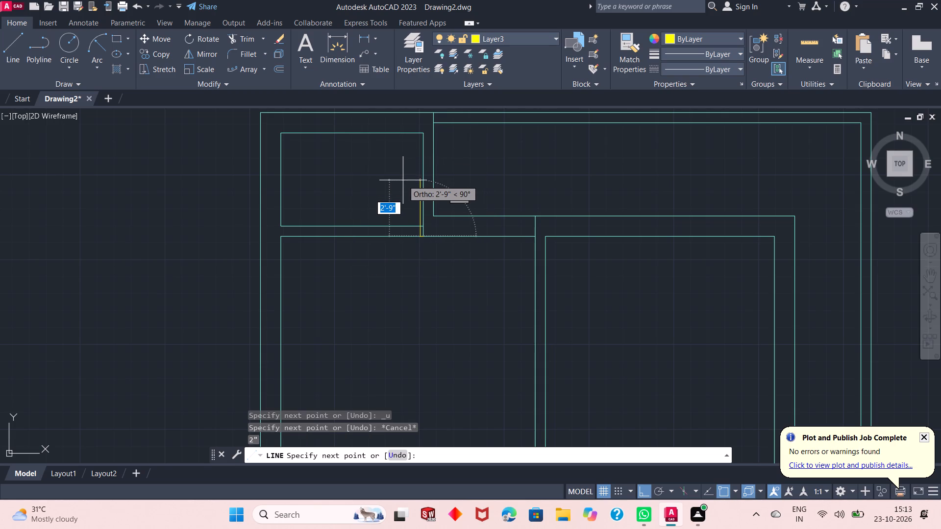
type("2'")
key("Return")
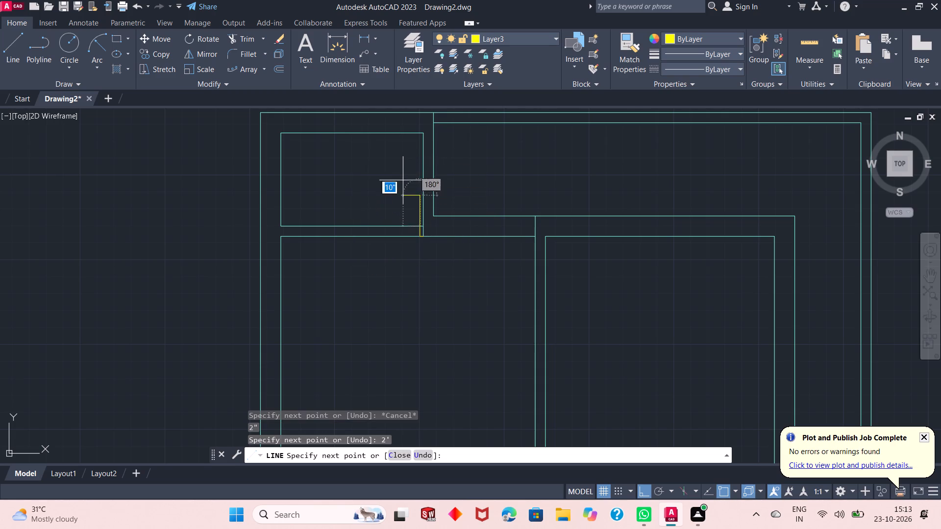
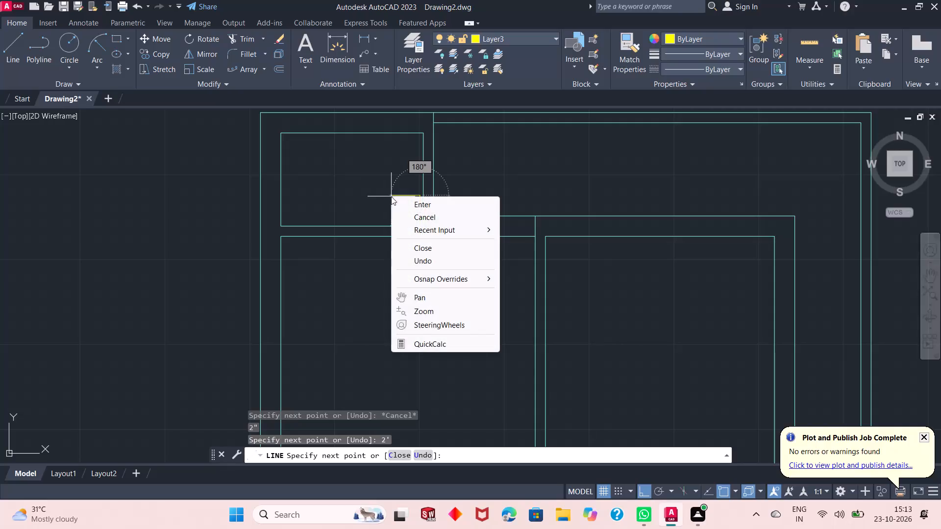
End the line chain after its 2' upward segment inside the small top-left room.
left_click(408, 202)
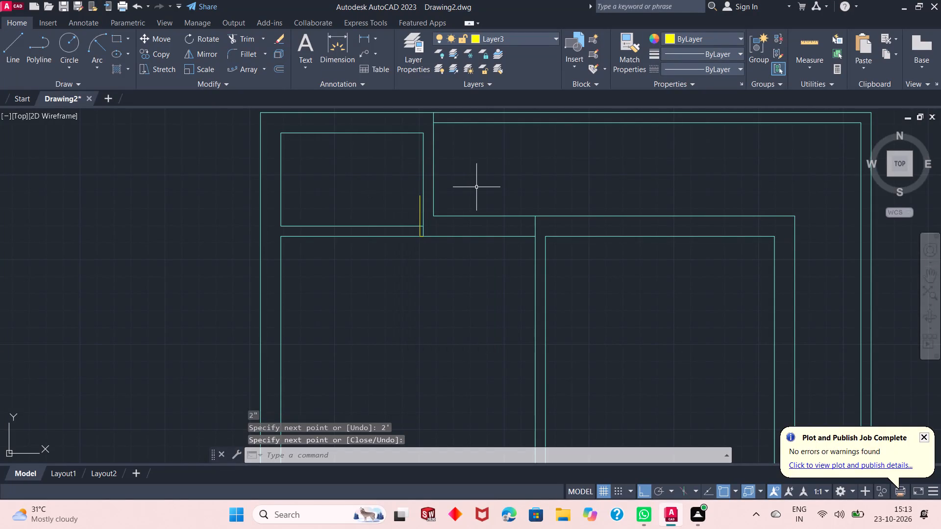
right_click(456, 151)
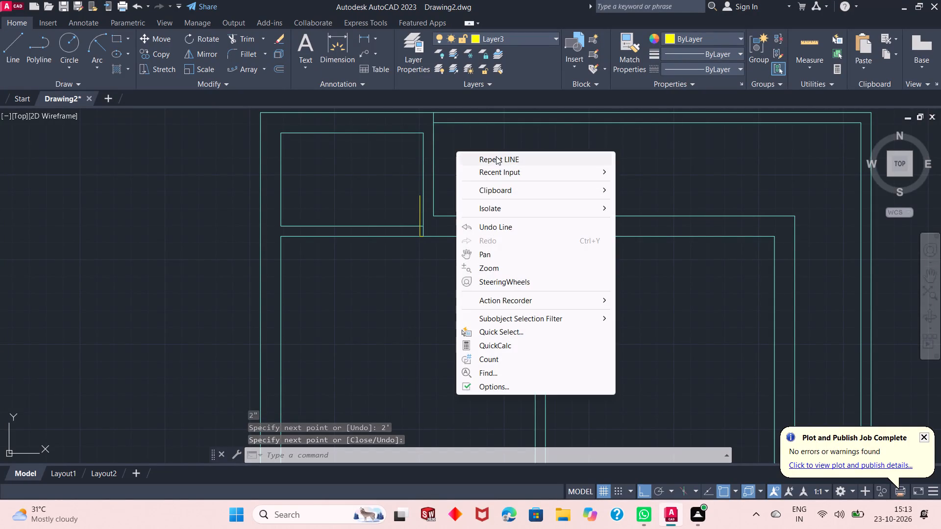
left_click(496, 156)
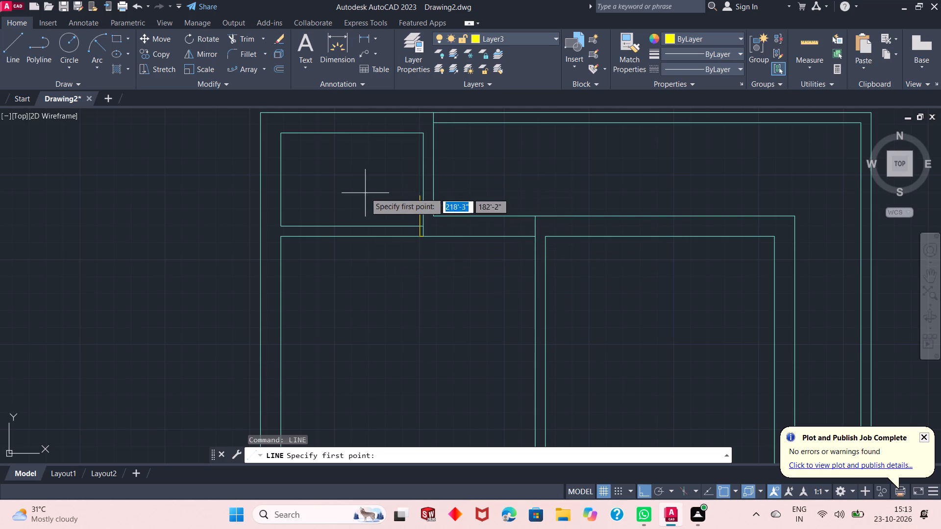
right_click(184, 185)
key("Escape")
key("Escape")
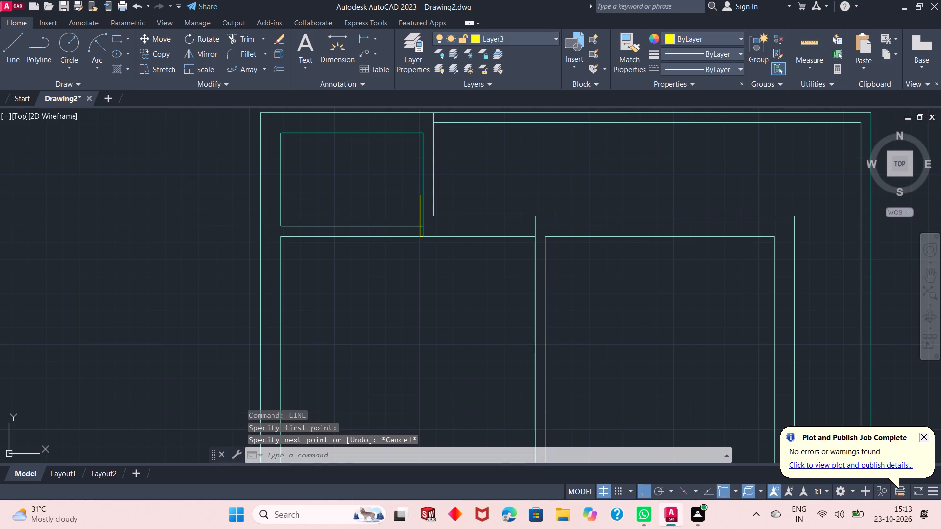
Offset the yellow vertical door line 2' to the left inside the small top-left room.
left_click(281, 67)
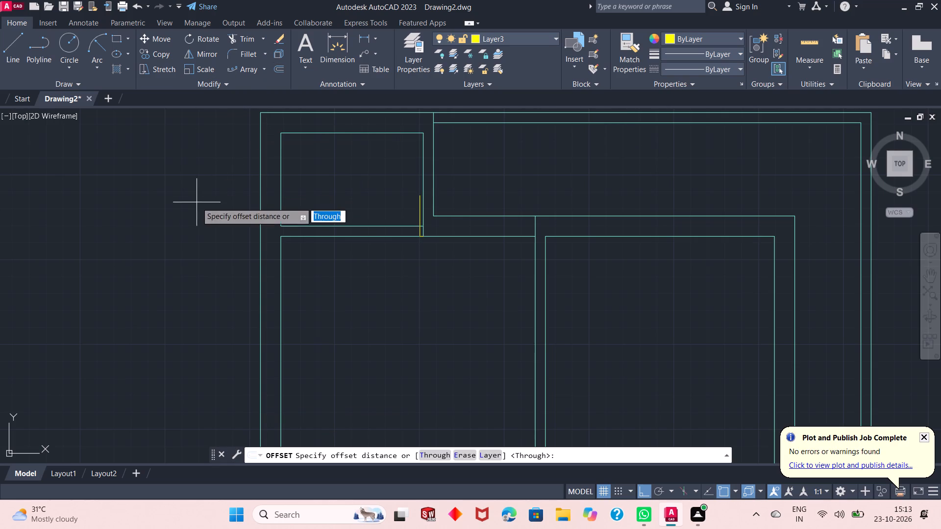
right_click(197, 202)
left_click(217, 210)
scroll(432, 284, "up", 2)
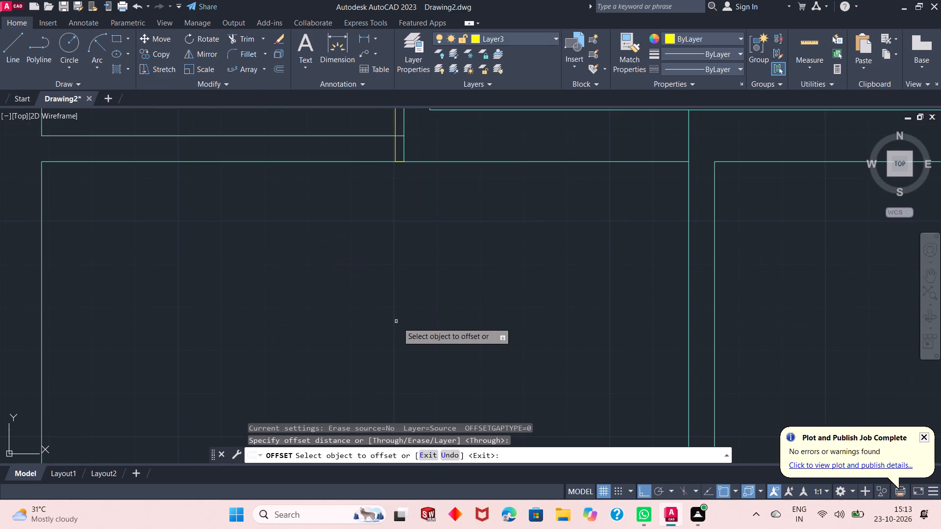
scroll(399, 323, "down", 2)
scroll(361, 276, "up", 1)
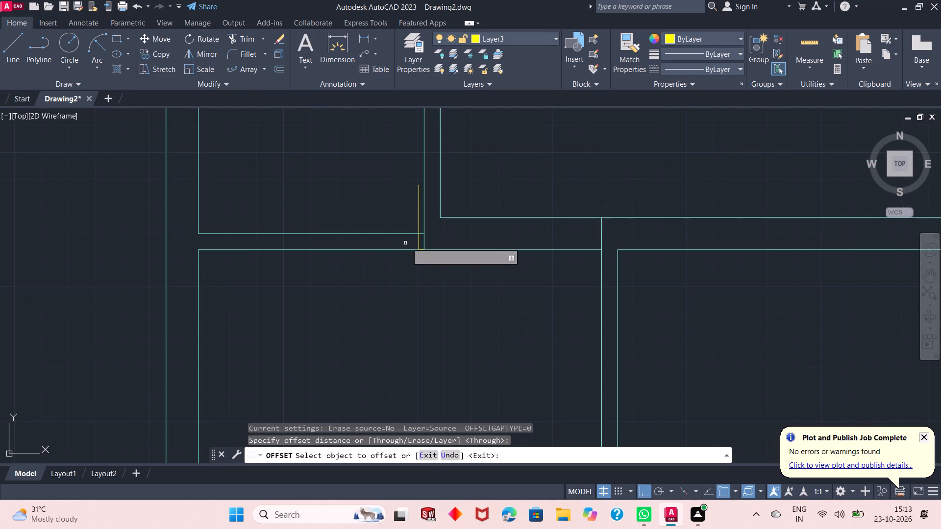
left_click(417, 213)
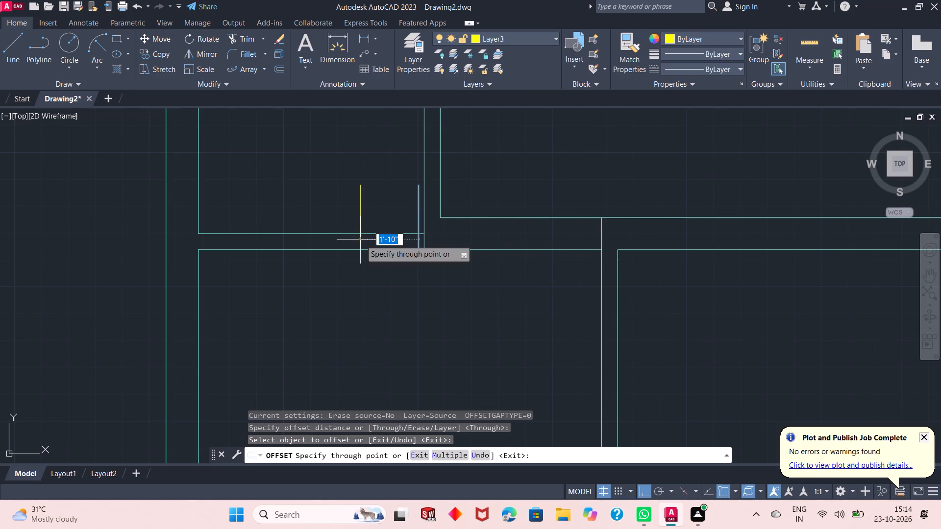
type("2'")
key("Return")
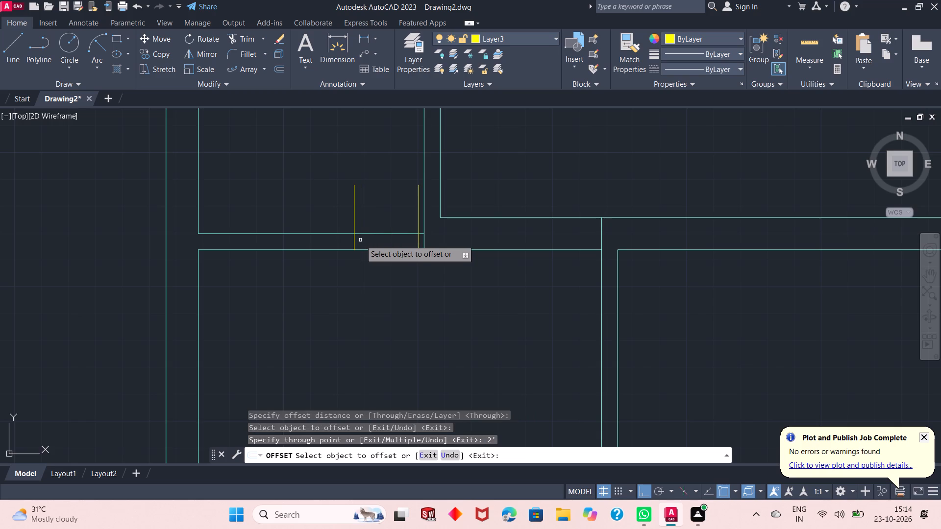
right_click(392, 195)
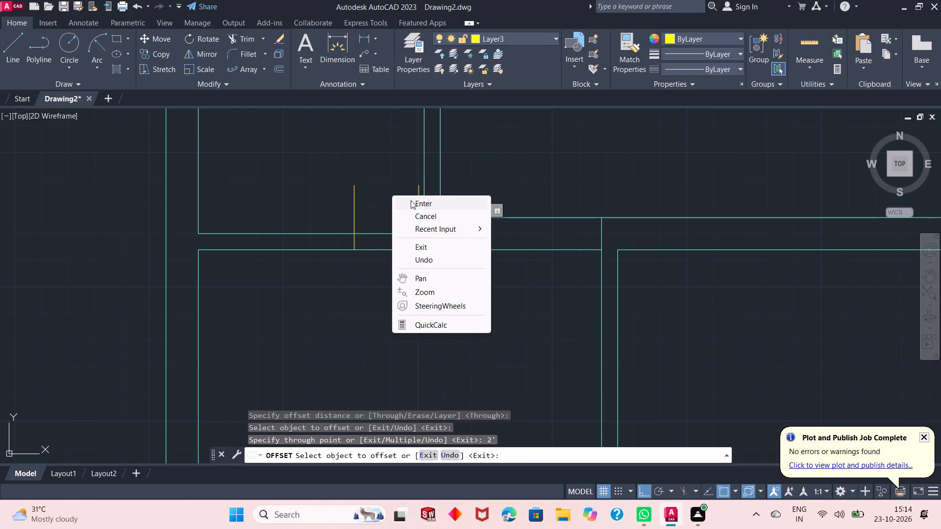
left_click(411, 200)
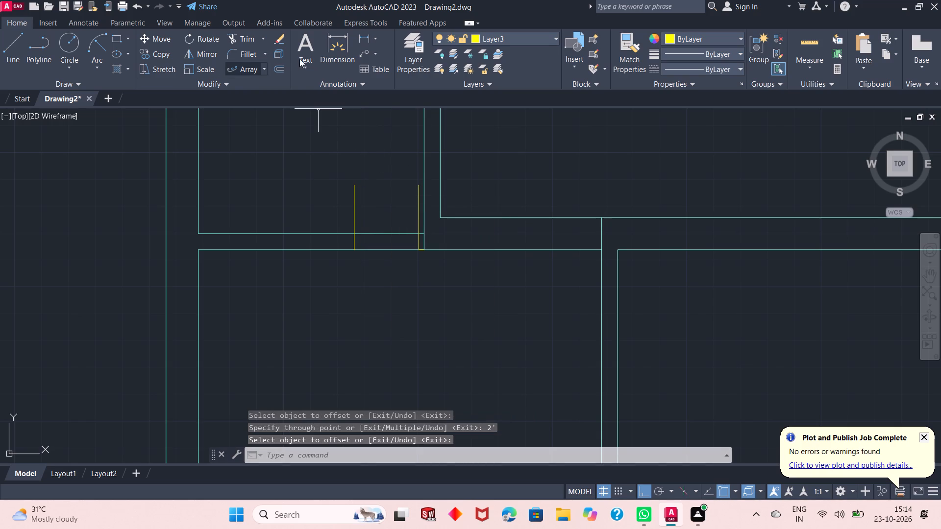
Draw a start-end-radius arc from the door line's upper end to the offset line's lower end, with a 2' radius.
left_click(92, 44)
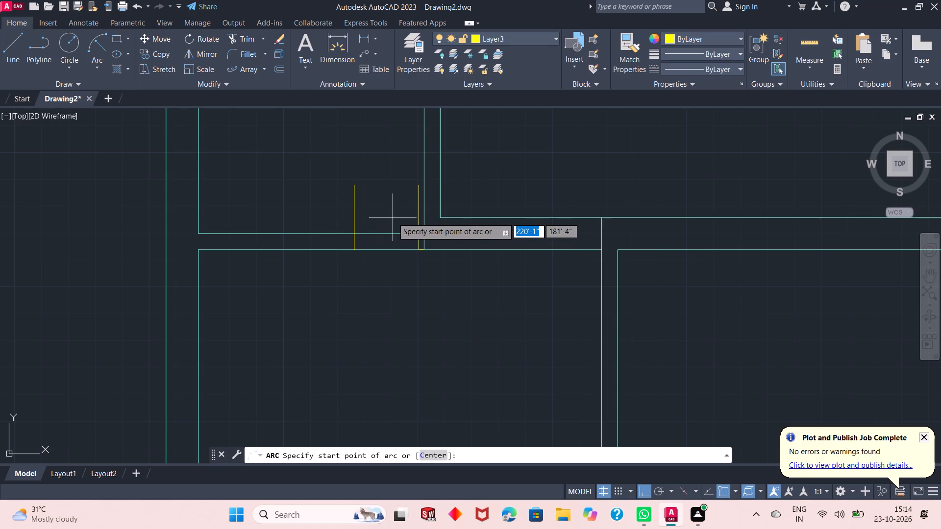
scroll(399, 210, "up", 2)
left_click(441, 147)
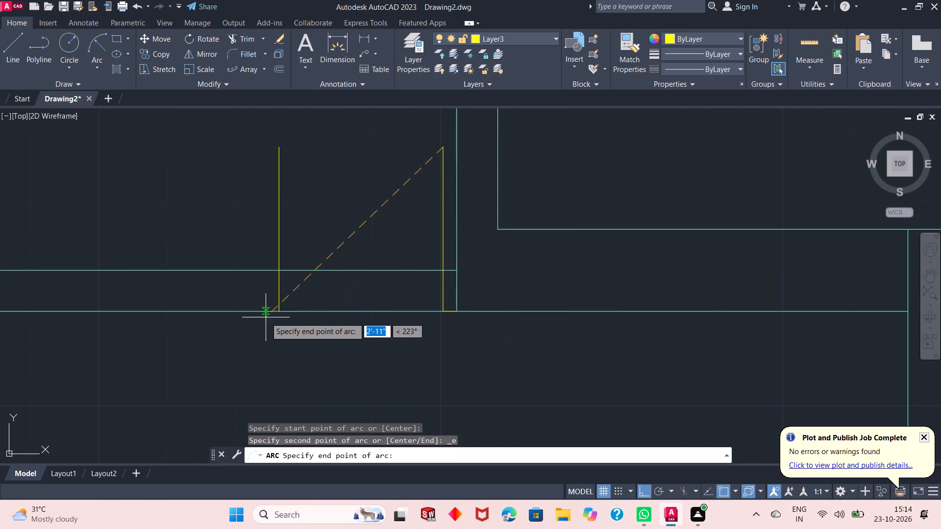
left_click(279, 311)
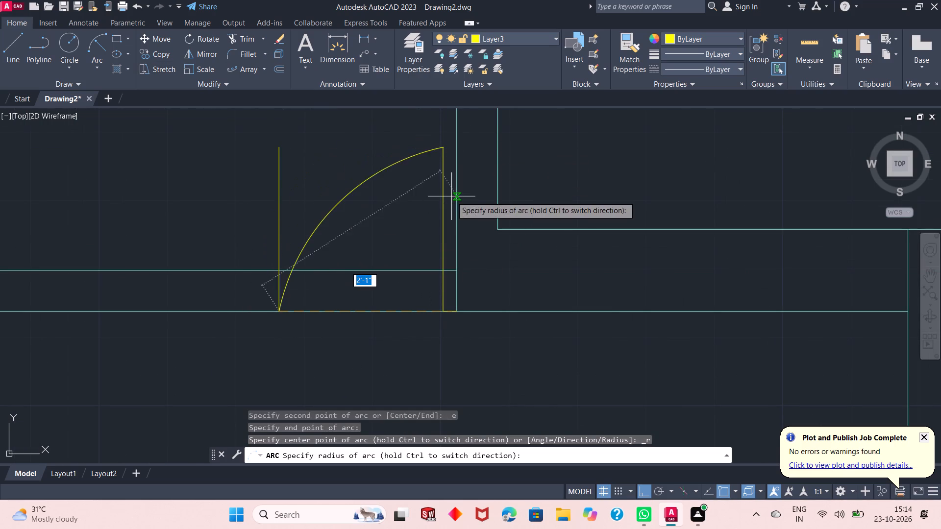
type("2'")
key("Return")
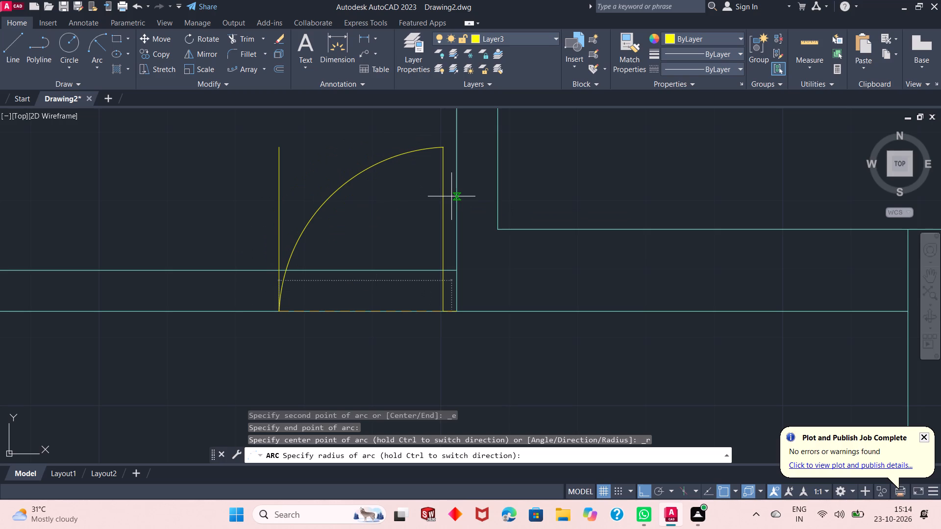
Erase the offset vertical line beside the door arc.
left_click(298, 177)
left_click(261, 194)
right_click(197, 163)
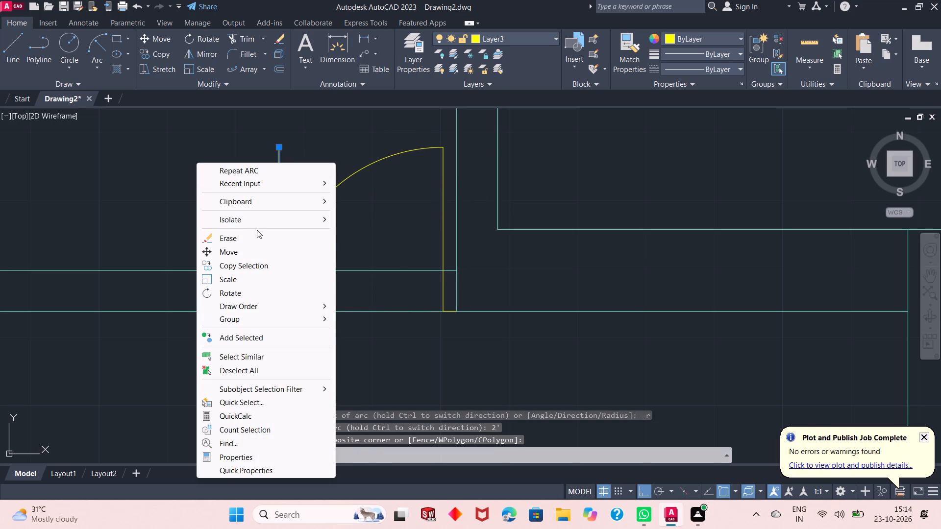
left_click(258, 238)
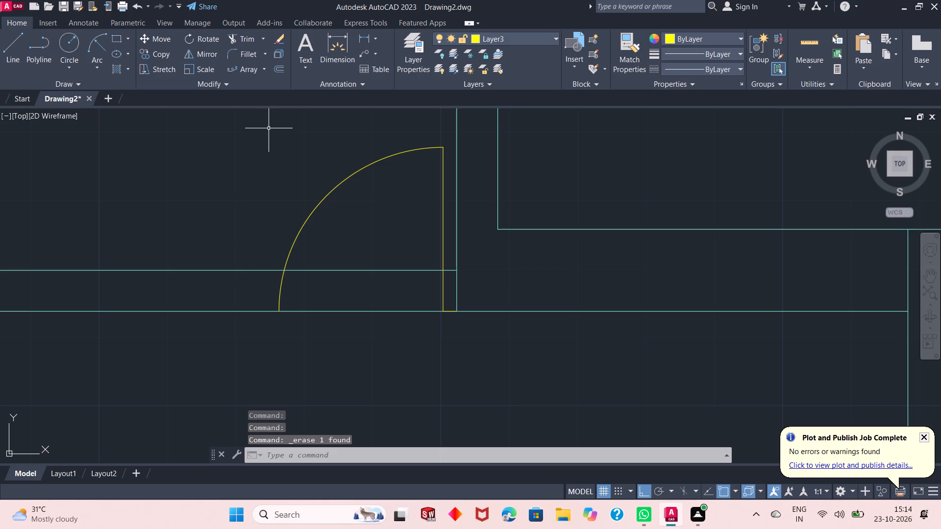
Trim both horizontal wall lines across the door opening between the arc and the door line.
left_click(238, 35)
left_click_drag(350, 225, 378, 328)
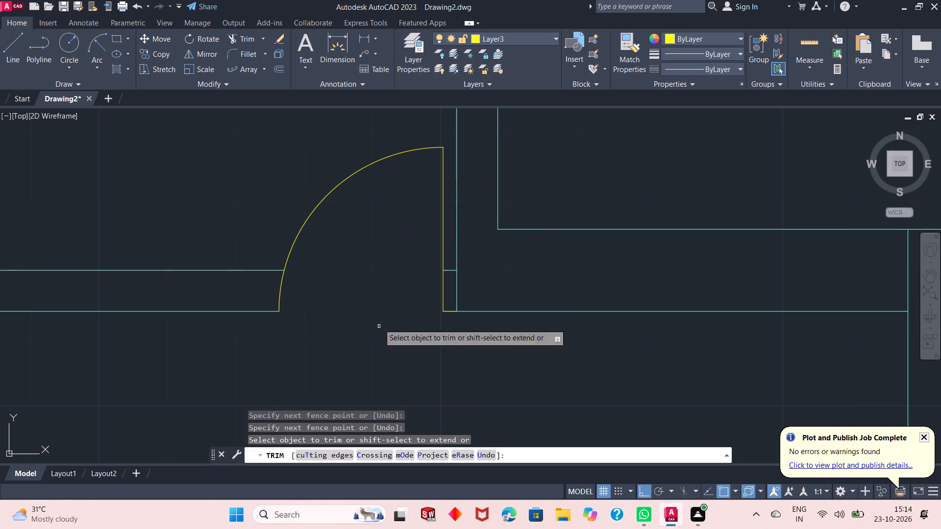
right_click(183, 133)
left_click(204, 142)
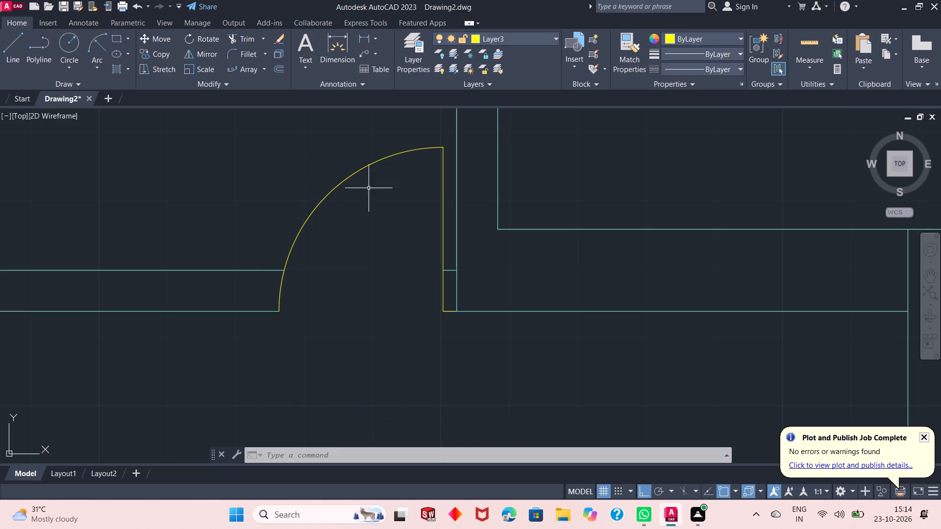
Trim away the short horizontal wall stub between the yellow door line and the small room's right partition.
scroll(421, 268, "down", 1)
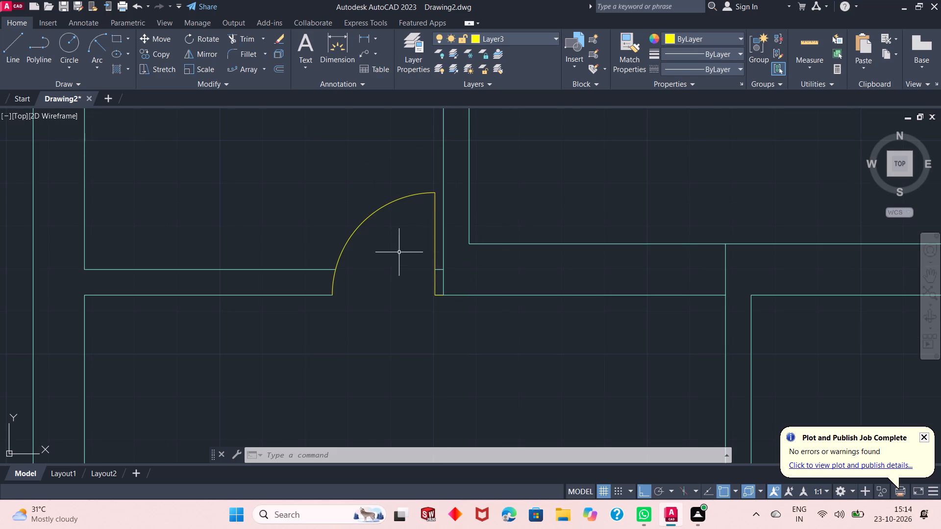
scroll(368, 198, "down", 2)
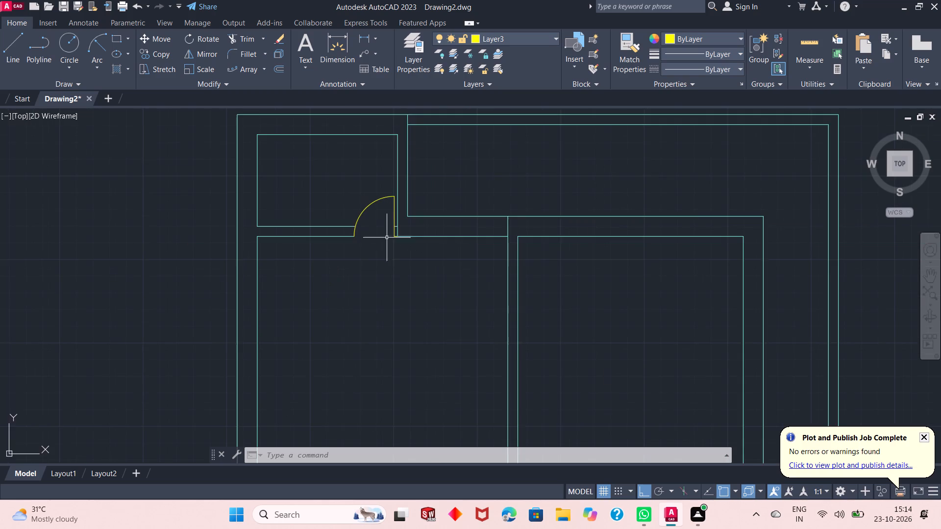
scroll(396, 249, "up", 3)
left_click(243, 35)
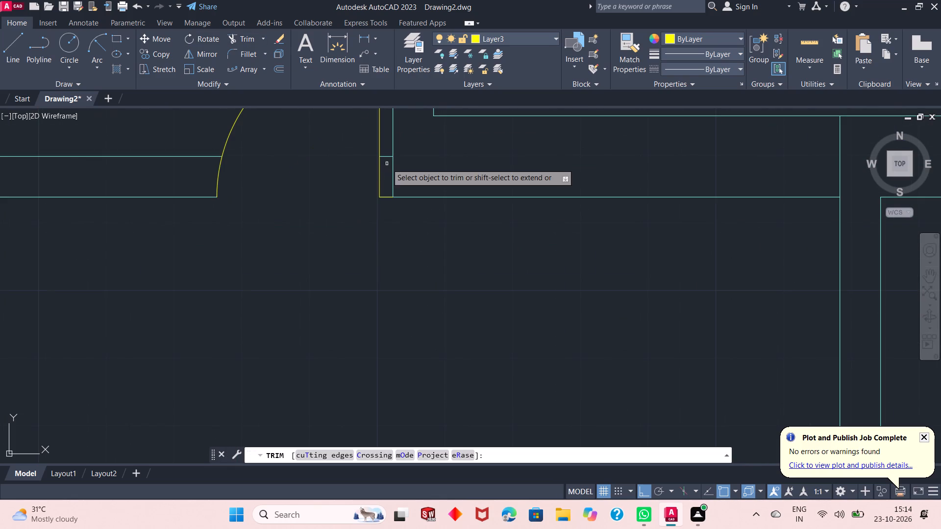
left_click(385, 150)
left_click(390, 170)
right_click(347, 227)
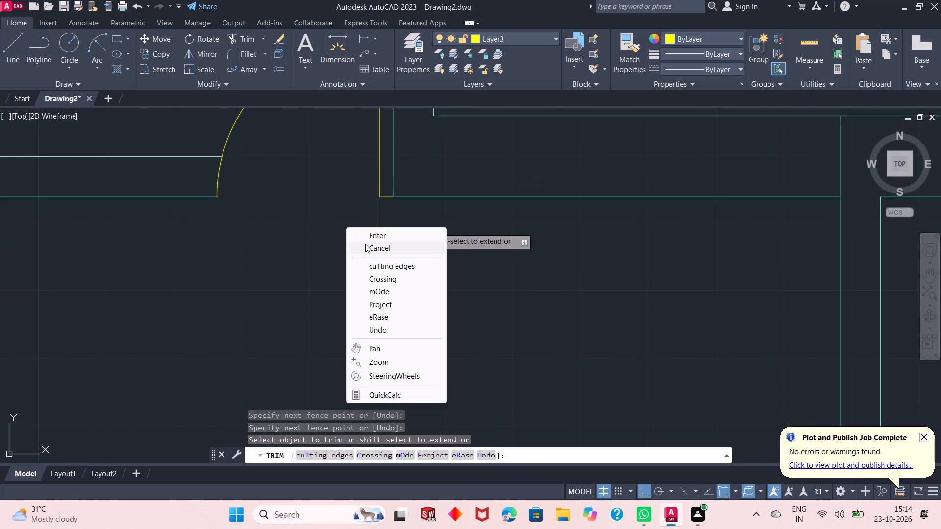
left_click(373, 231)
Draw a line chain from the lower end of the partition between the two large rooms, on its left side, going 2" left and 3' up.
scroll(325, 266, "down", 1)
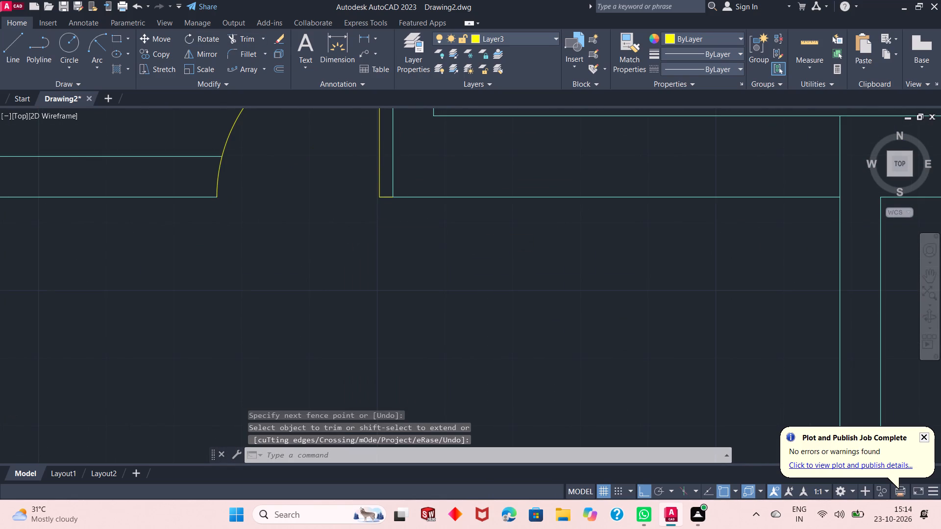
scroll(326, 266, "down", 1)
scroll(323, 218, "down", 1)
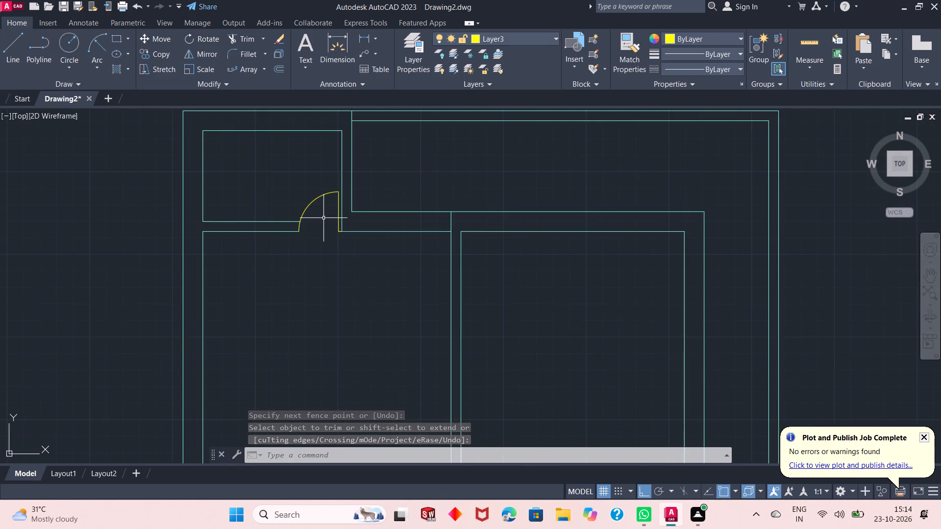
scroll(323, 218, "down", 1)
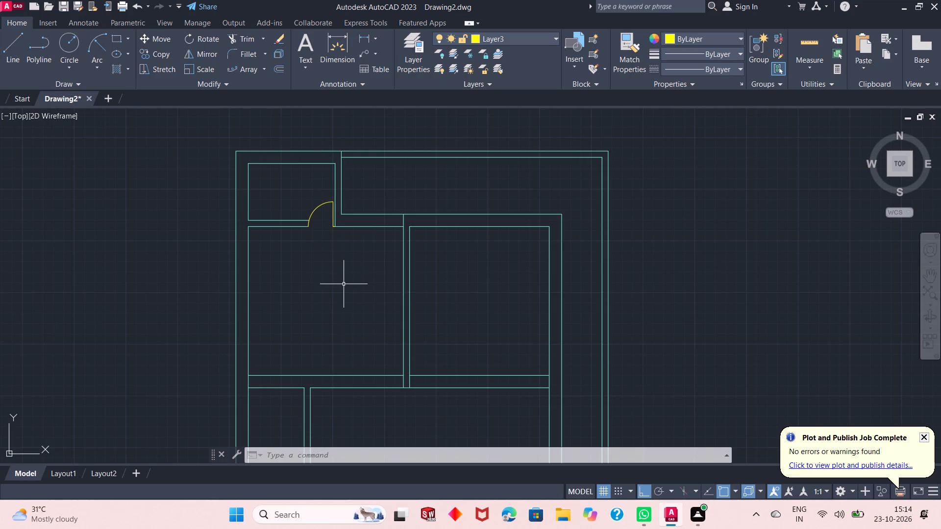
scroll(367, 282, "down", 1)
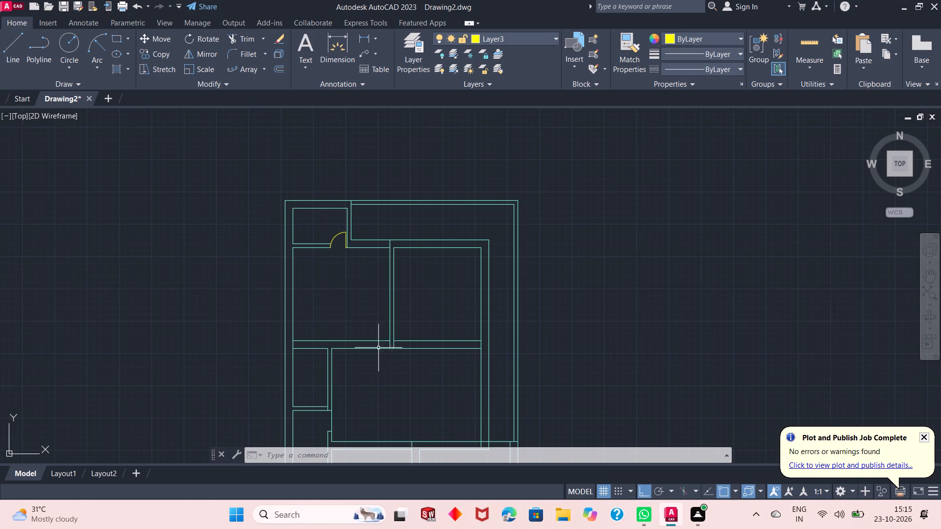
scroll(381, 355, "up", 3)
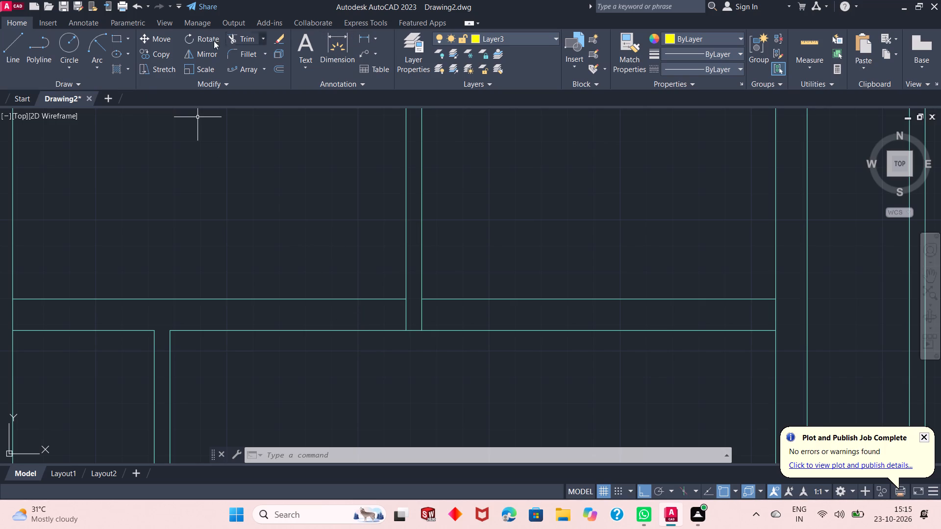
left_click(15, 48)
left_click(402, 332)
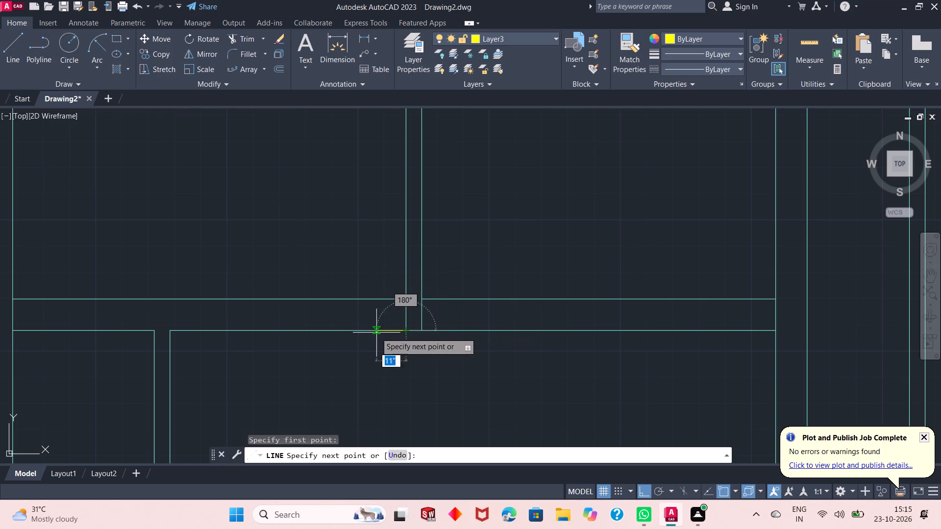
type("2\"")
key("Return")
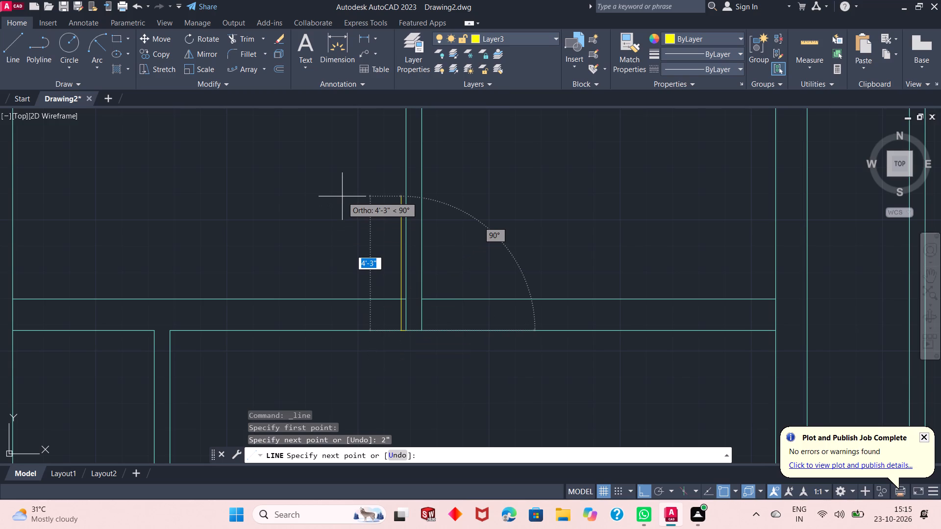
type("3'")
key("Return")
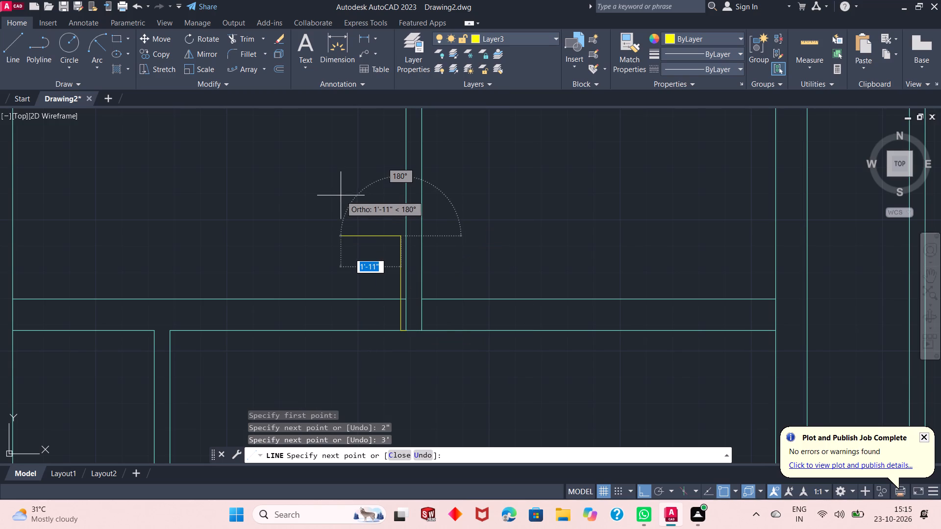
right_click(341, 194)
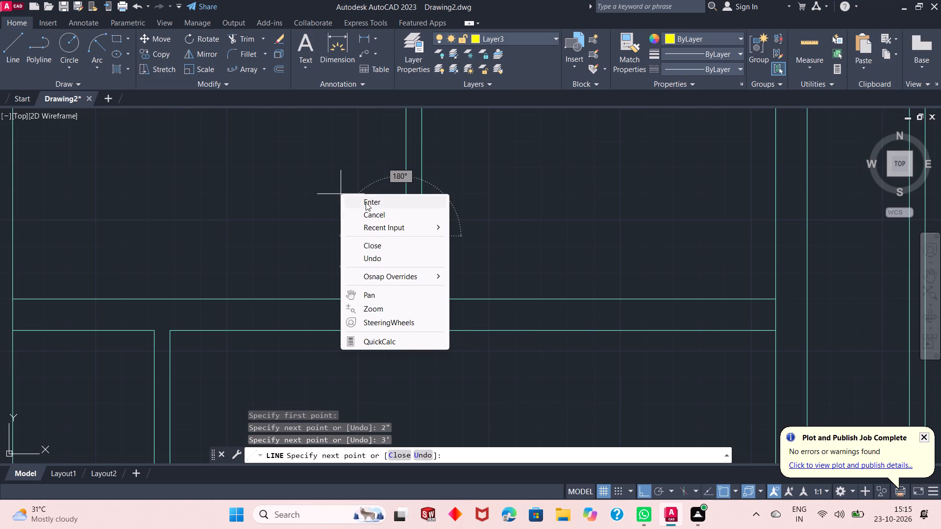
left_click(366, 202)
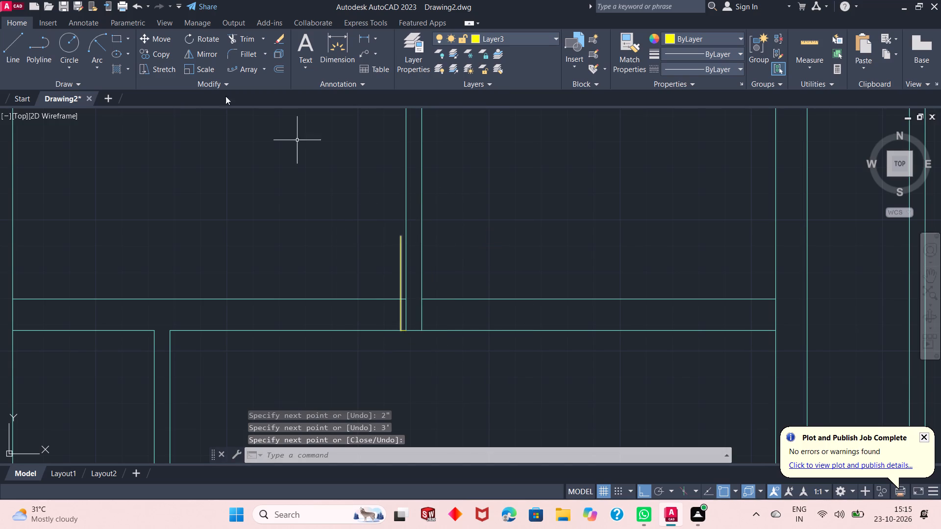
Draw a line chain from the lower end of the partition's right side, going 2" right and 3' up.
left_click(1, 51)
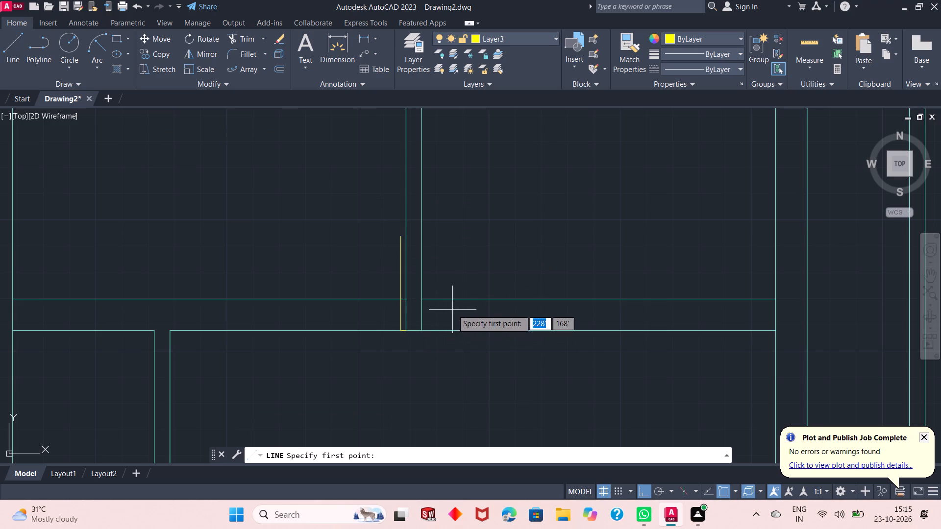
left_click(423, 332)
type("2\"'")
key("Return")
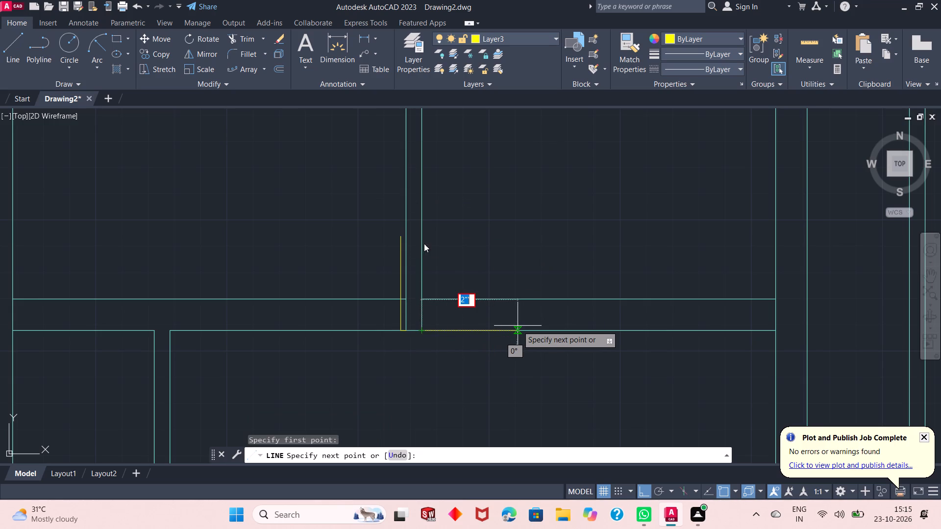
type("2\"")
key("Return")
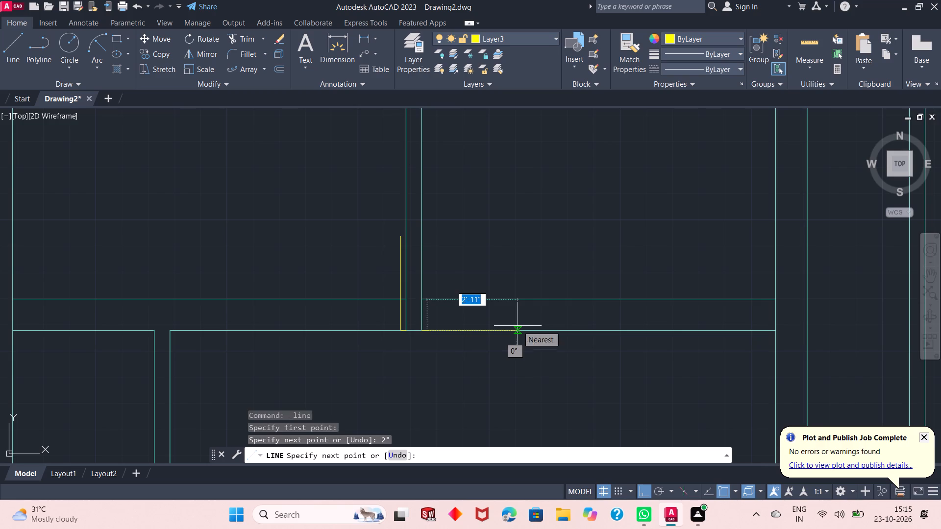
type("3'")
key("Return")
right_click(476, 207)
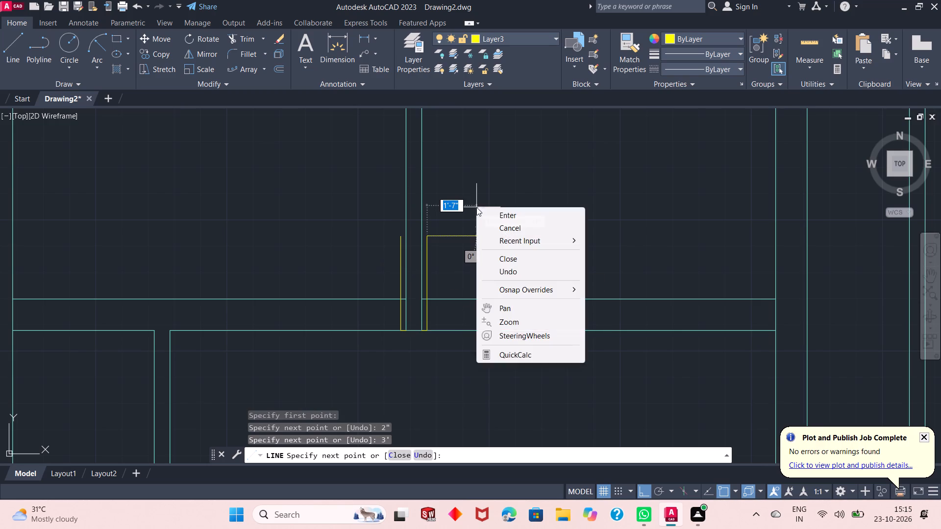
left_click(484, 210)
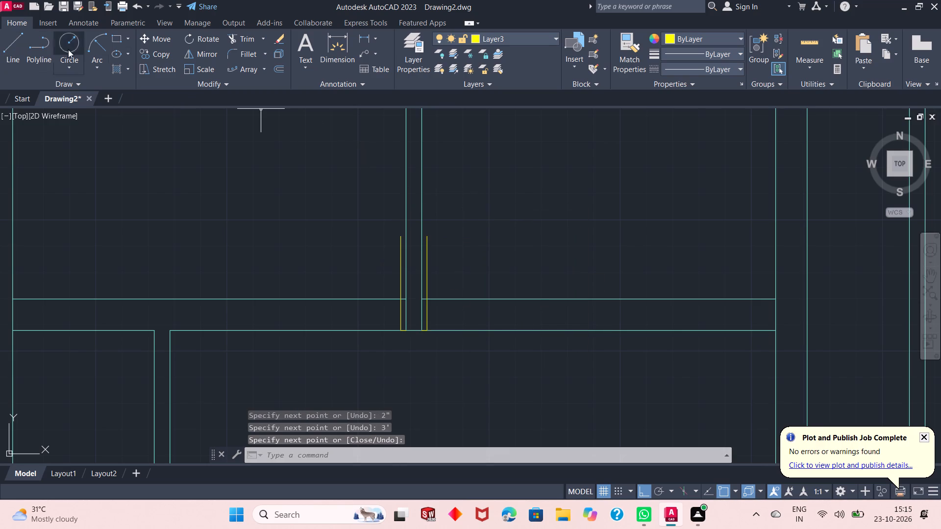
Offset the yellow door line on the partition's left side 3' to the right, past the partition.
left_click(274, 70)
right_click(295, 124)
left_click(340, 131)
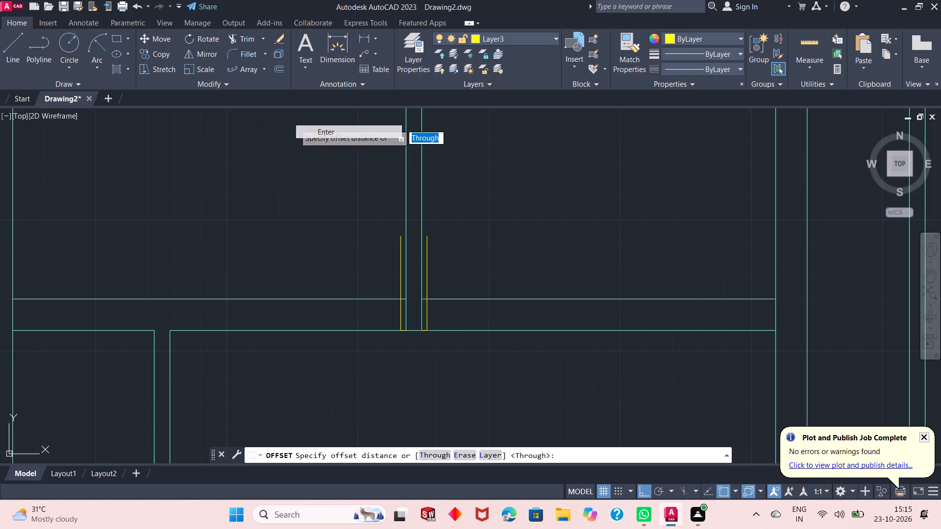
left_click(399, 240)
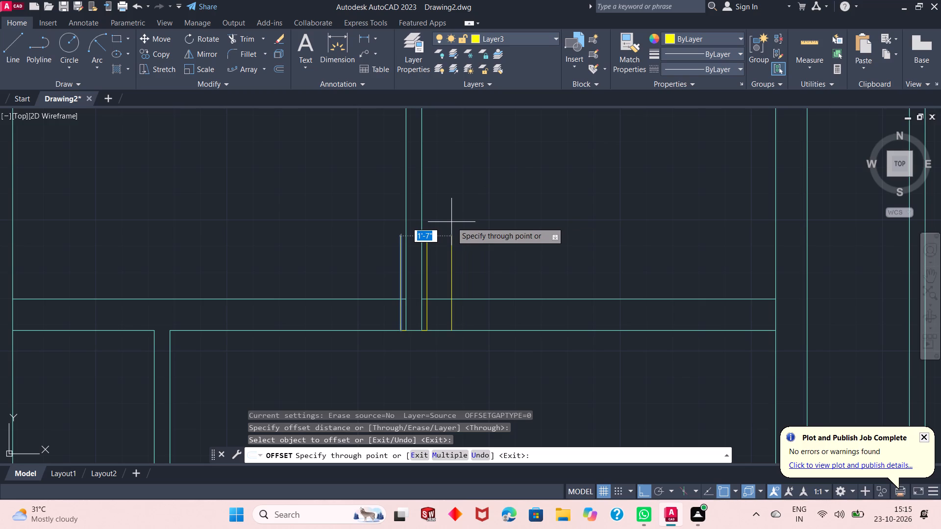
scroll(451, 222, "up", 1)
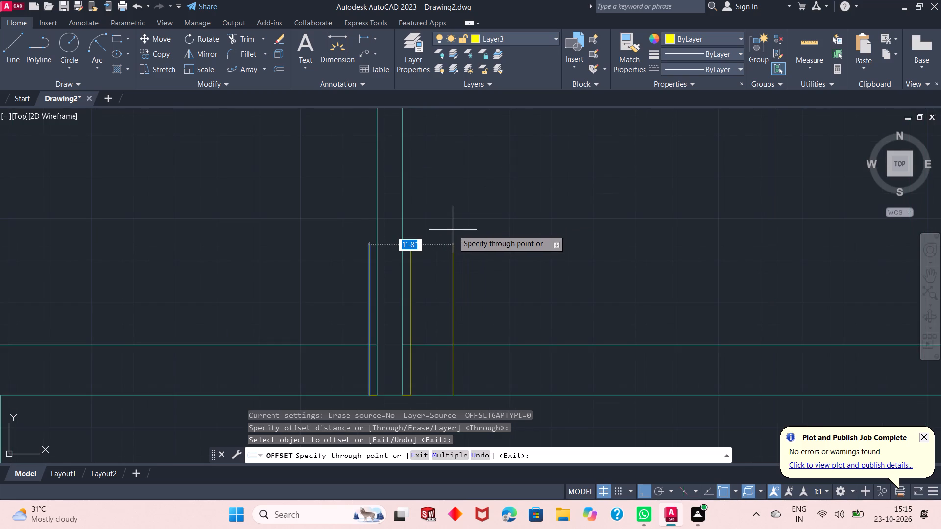
type("3'")
key("Return")
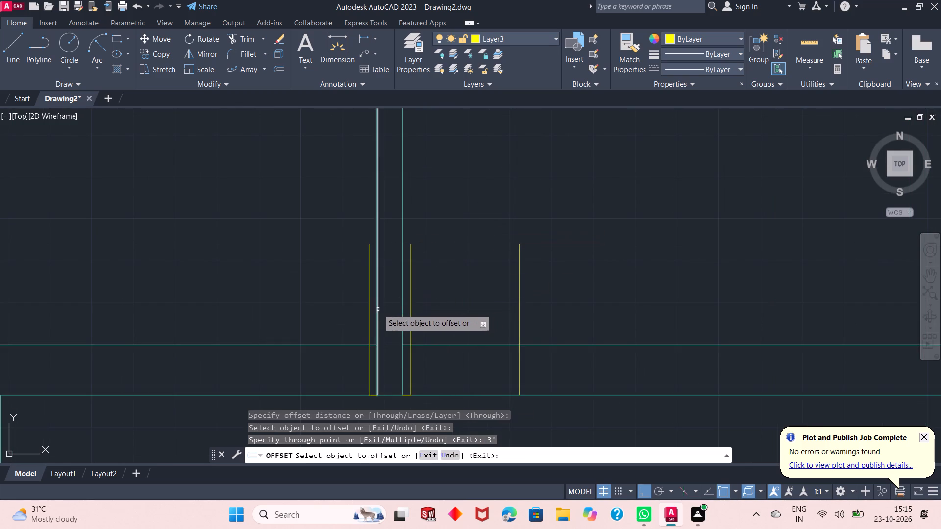
Offset the same left-hand yellow door line 3' to the left and finish the Offset command.
left_click(368, 293)
type("3';")
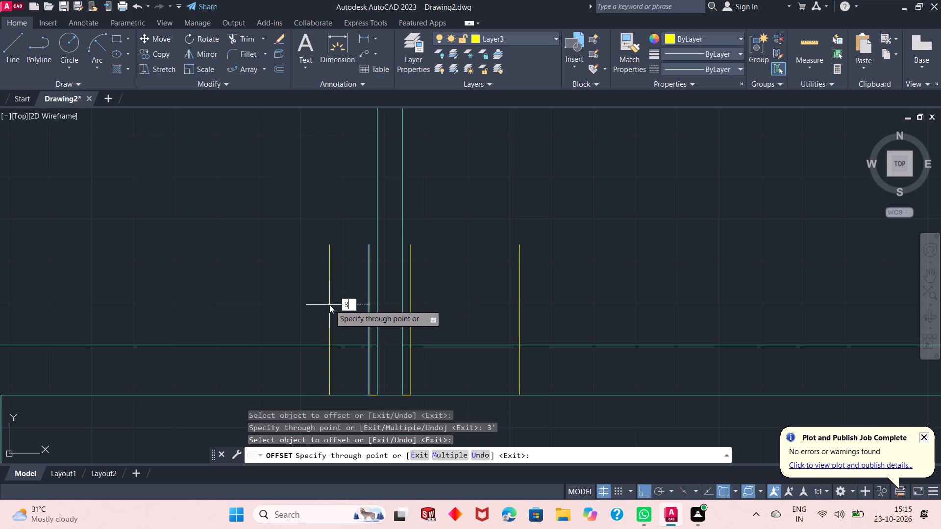
key("Return")
type("3'")
key("Return")
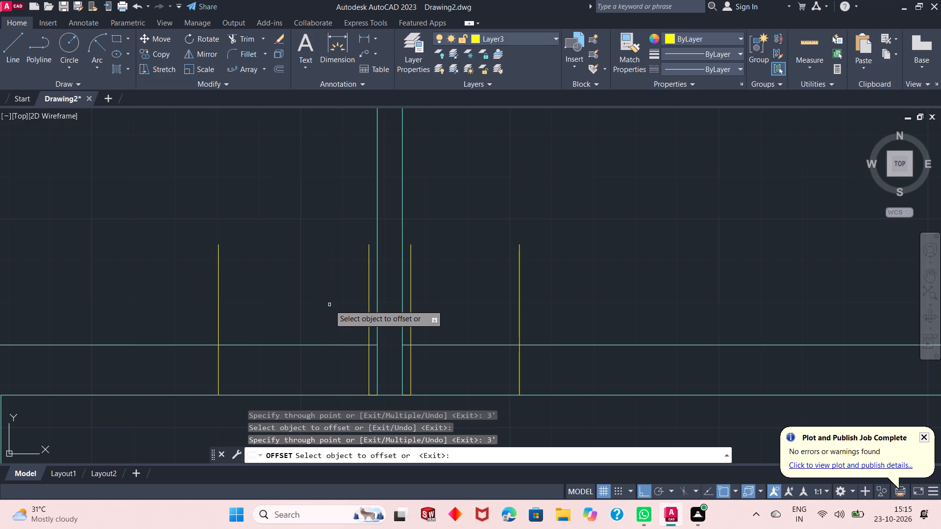
scroll(329, 305, "down", 2)
right_click(392, 196)
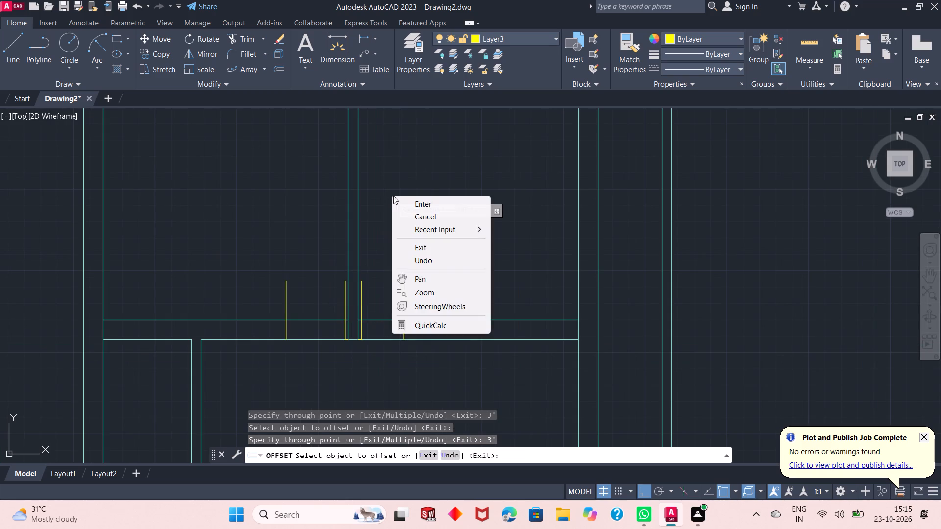
left_click(401, 199)
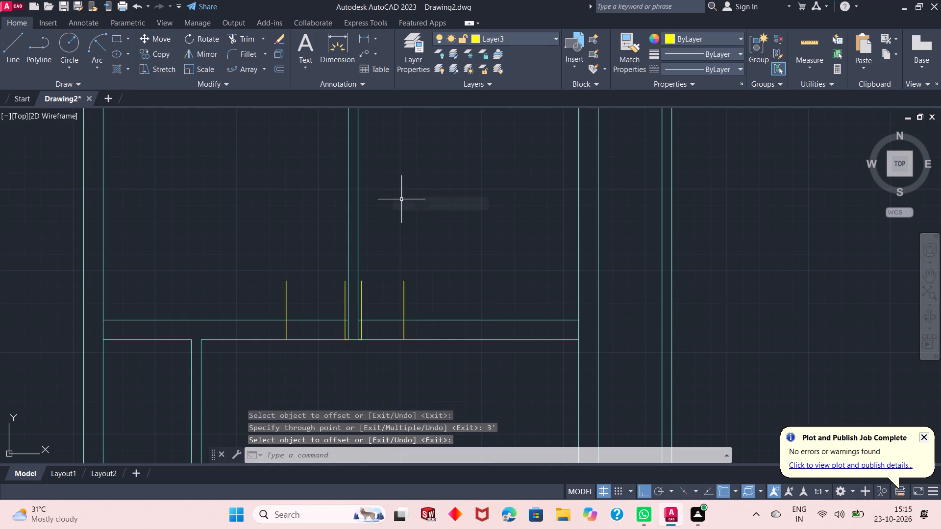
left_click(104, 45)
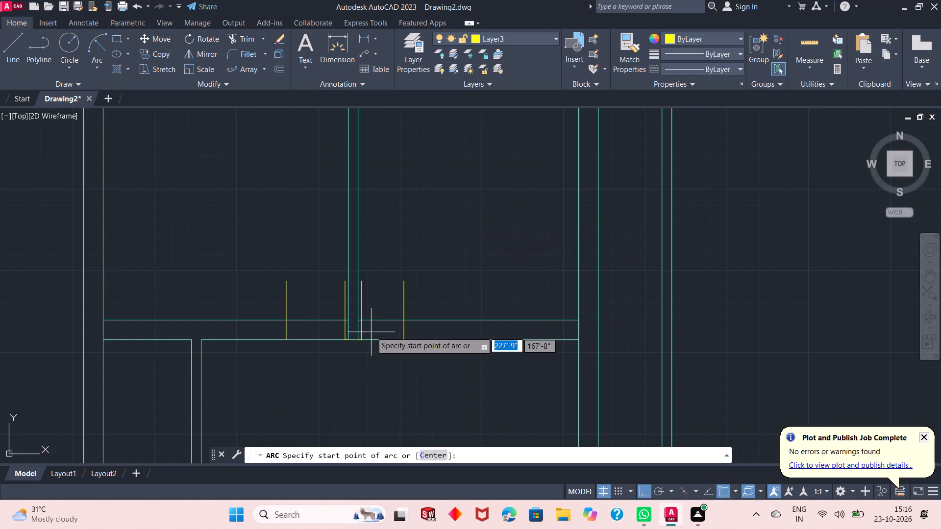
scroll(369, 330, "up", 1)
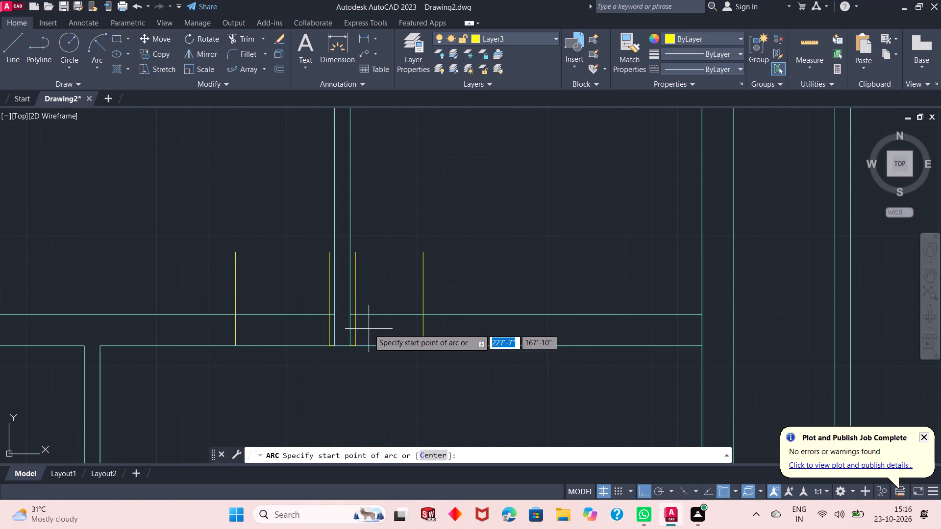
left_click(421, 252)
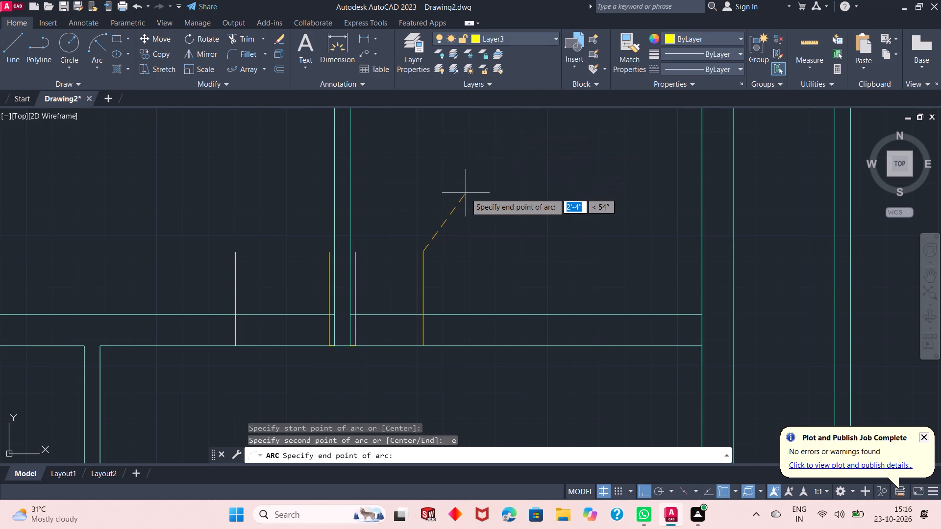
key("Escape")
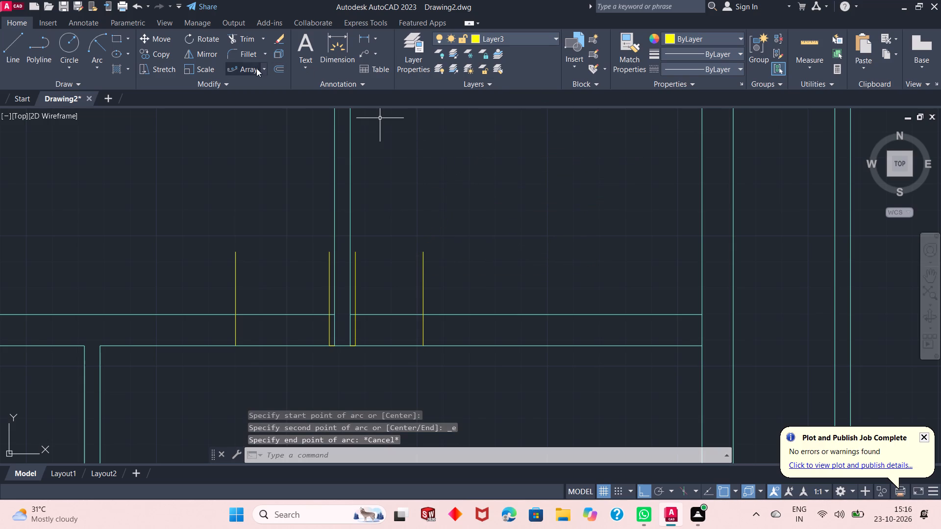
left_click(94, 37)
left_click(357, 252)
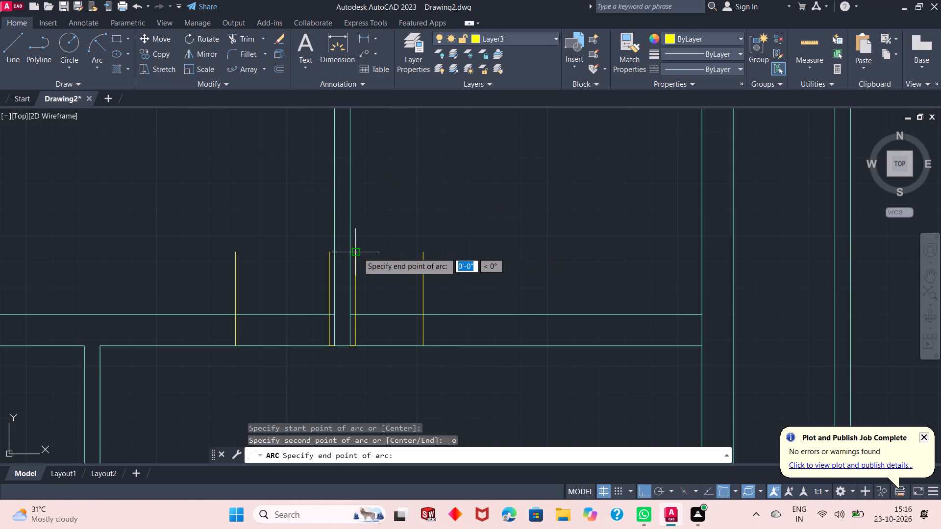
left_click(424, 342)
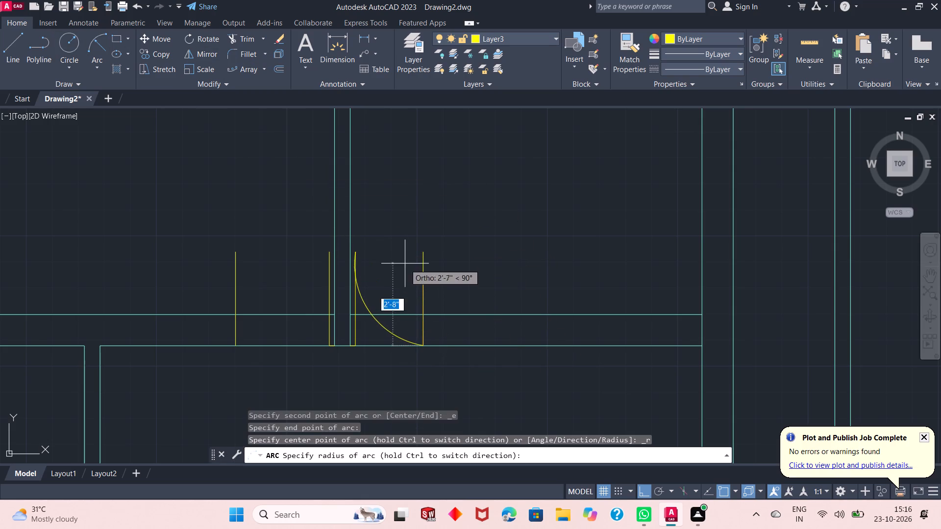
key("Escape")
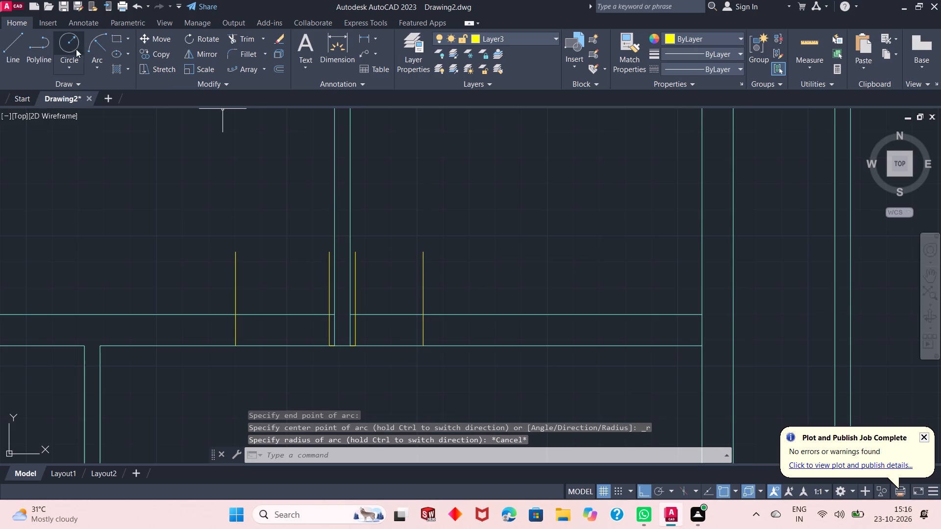
Draw a start-end-radius arc of 3' from the right offset line's lower end to the top of the right door line.
left_click(96, 41)
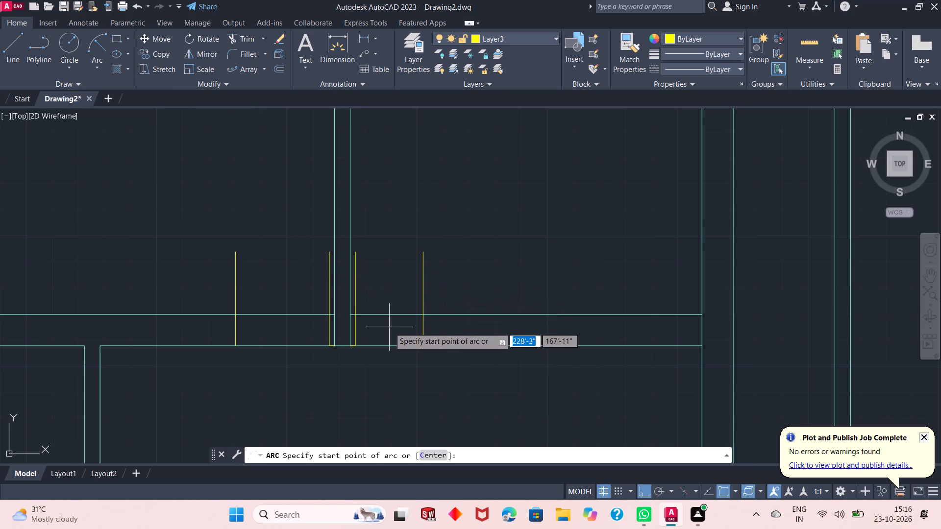
left_click(422, 346)
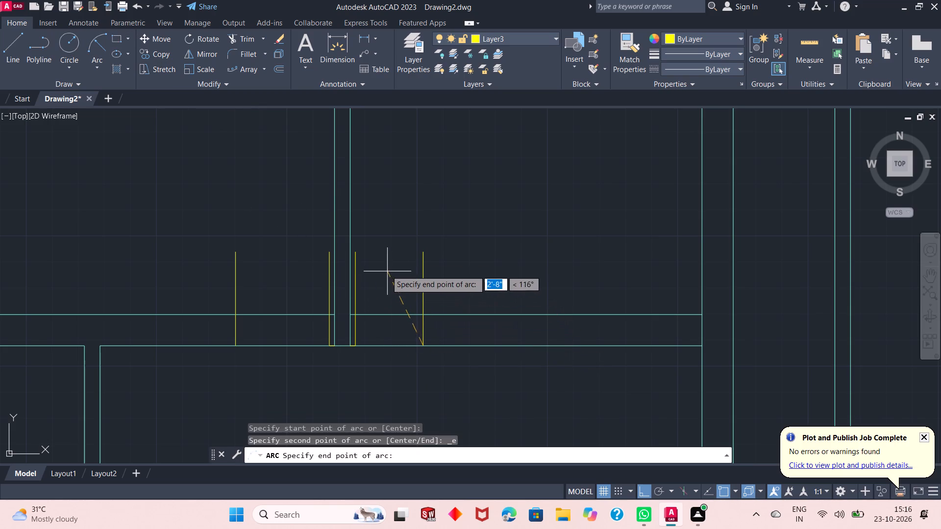
left_click(357, 251)
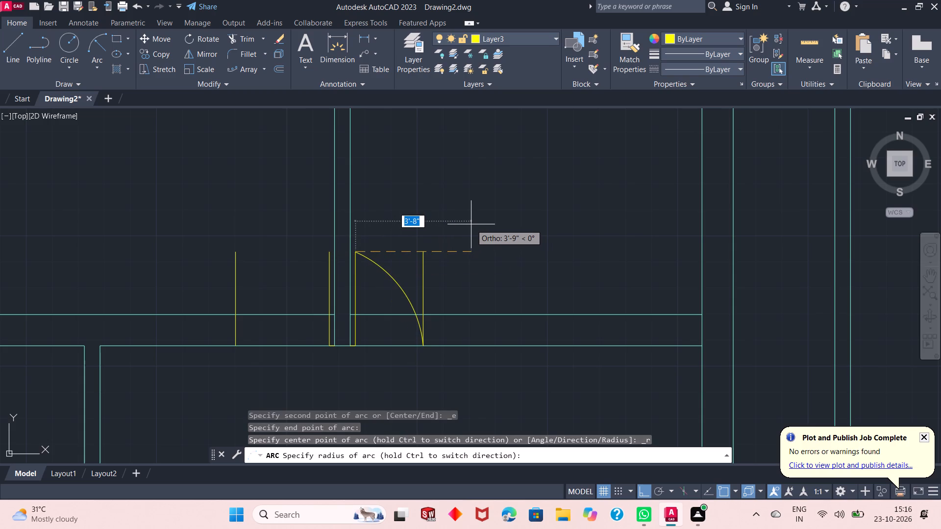
key("3")
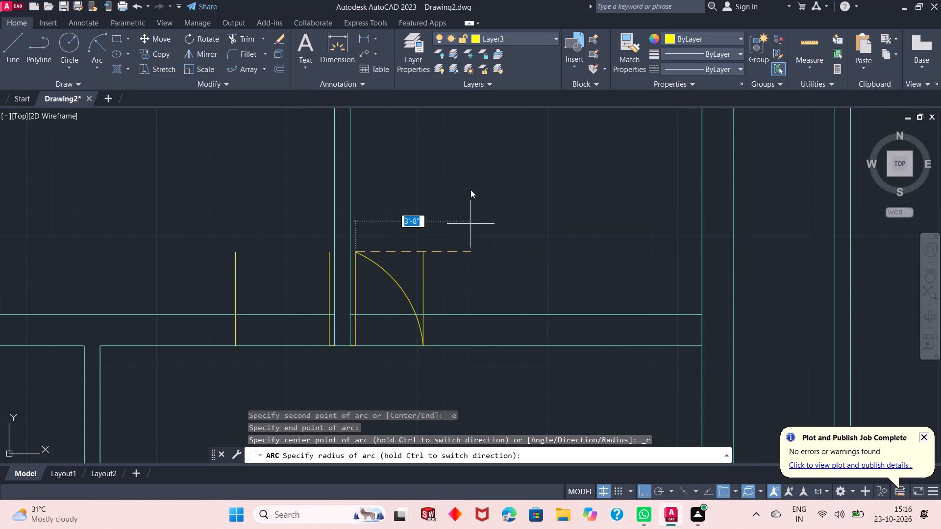
key("apostrophe")
key("Return")
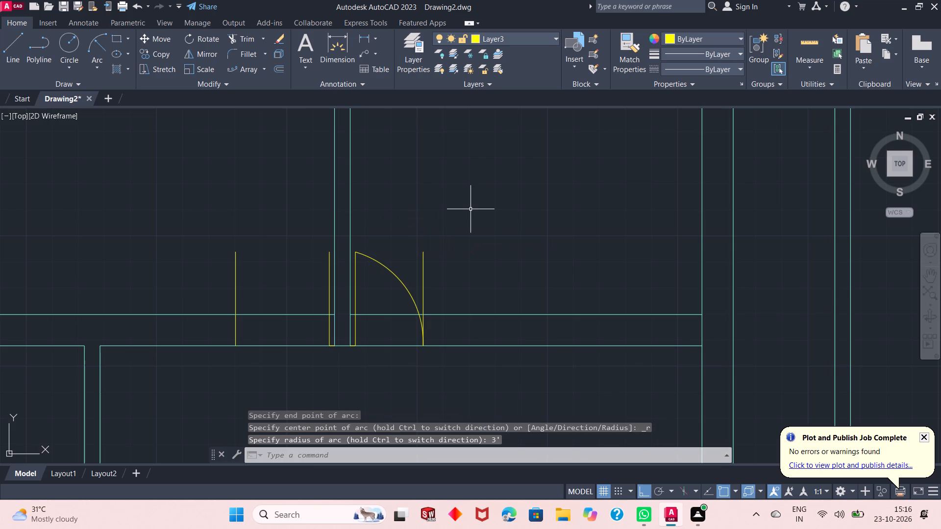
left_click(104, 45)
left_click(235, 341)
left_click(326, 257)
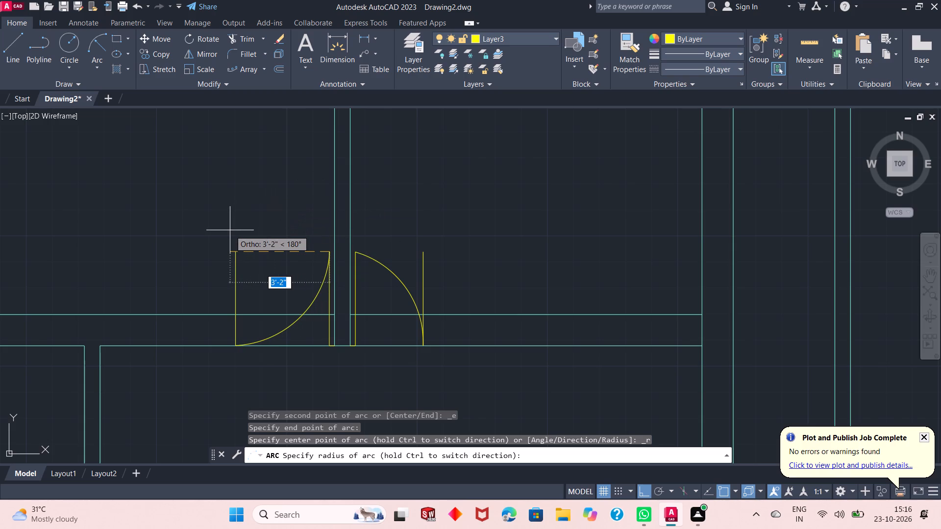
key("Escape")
Draw a start-end-radius arc of 3' from the top of the left door line to the left offset line's lower end.
left_click(99, 42)
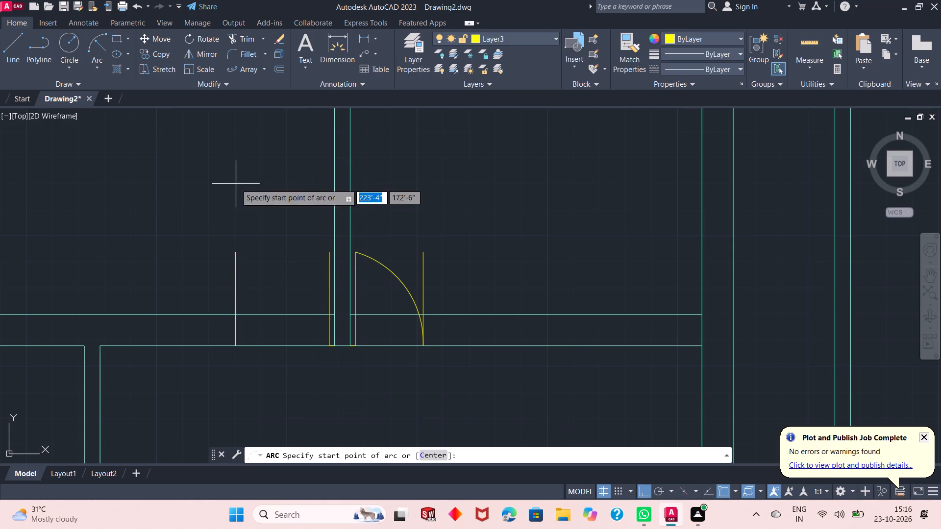
left_click(327, 253)
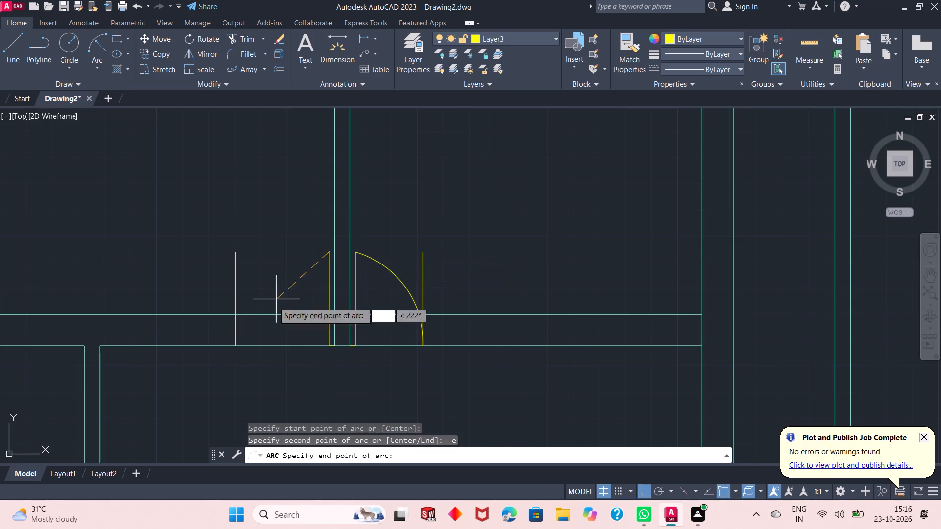
left_click(237, 341)
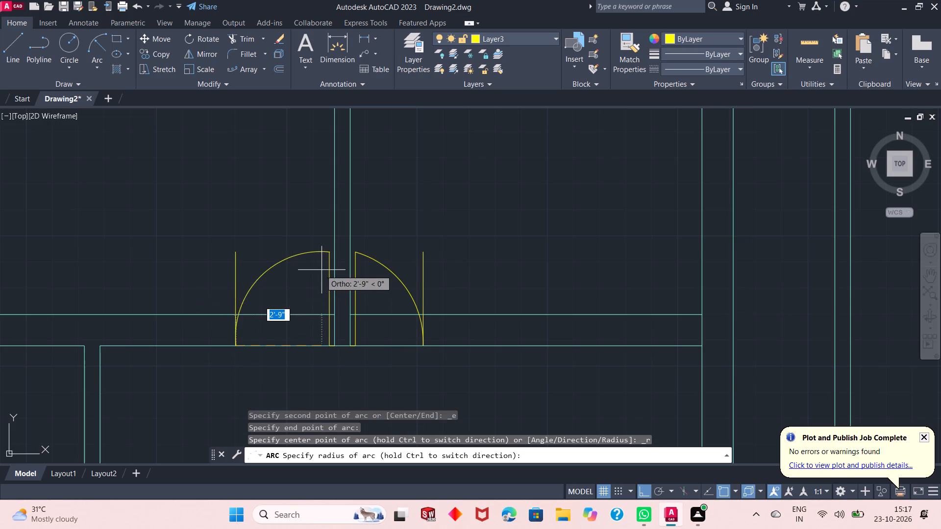
type("3'")
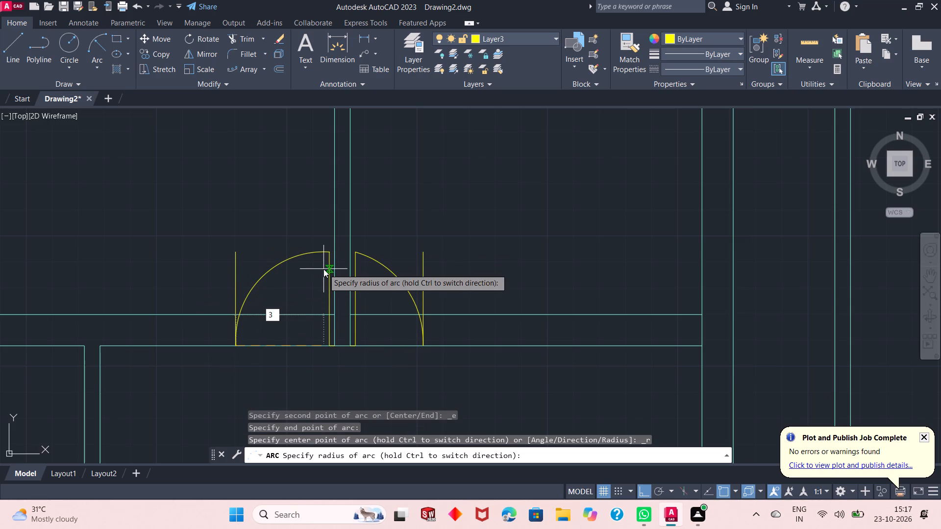
key("Return")
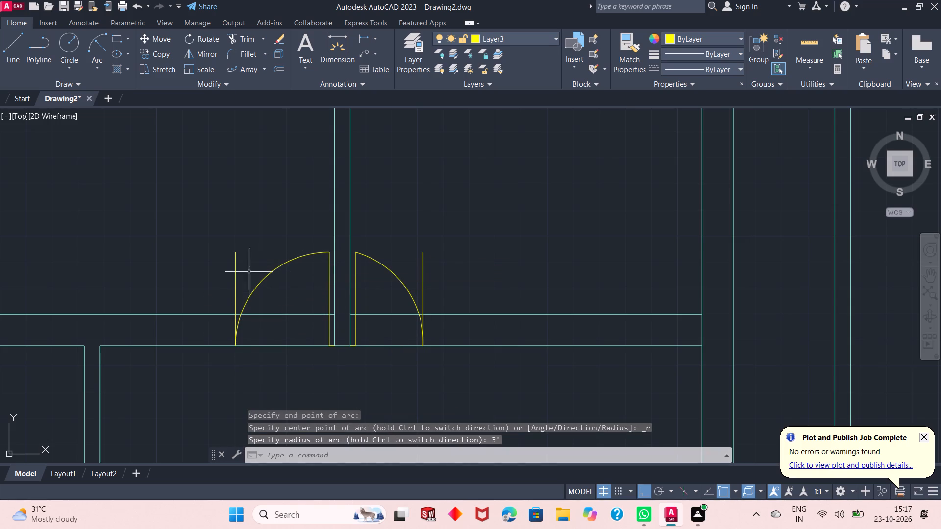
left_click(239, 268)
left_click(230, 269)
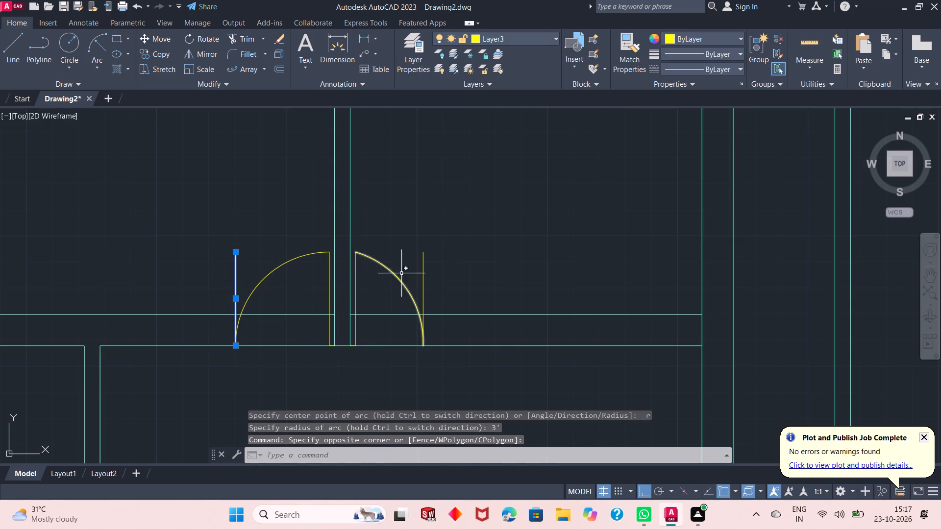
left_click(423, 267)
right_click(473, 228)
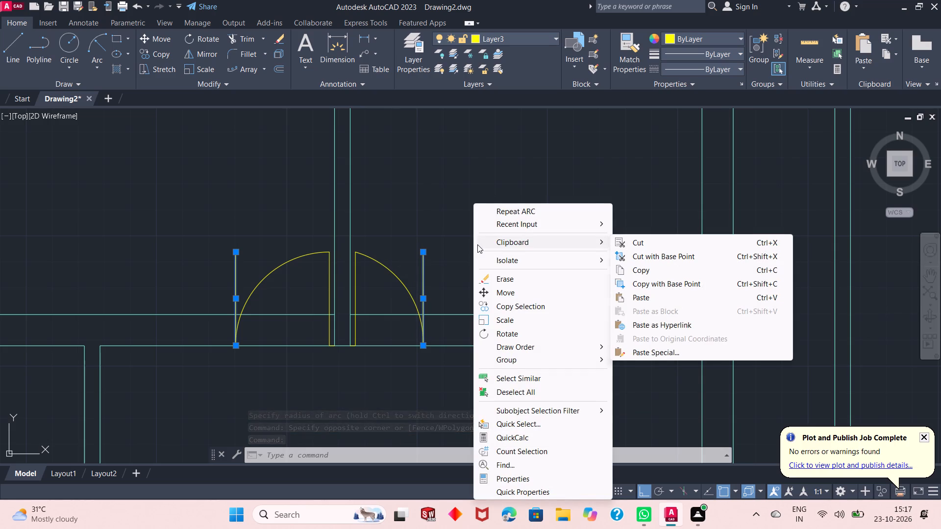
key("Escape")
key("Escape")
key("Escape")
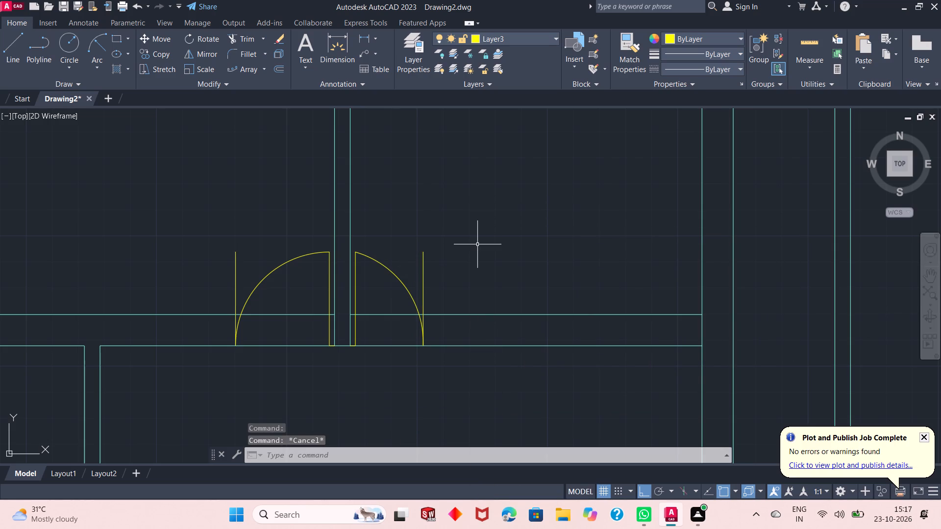
Undo the two door arcs and the 3' offsets of the yellow door line.
key("ctrl+z")
key("ctrl+z")
key("ctrl+z")
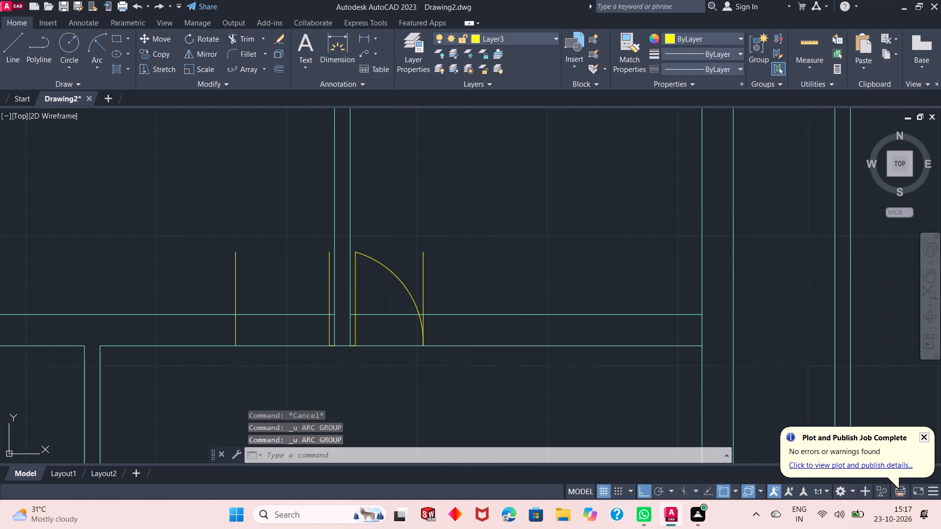
key("ctrl+z")
key("ctrl+z")
key("ctrl+z")
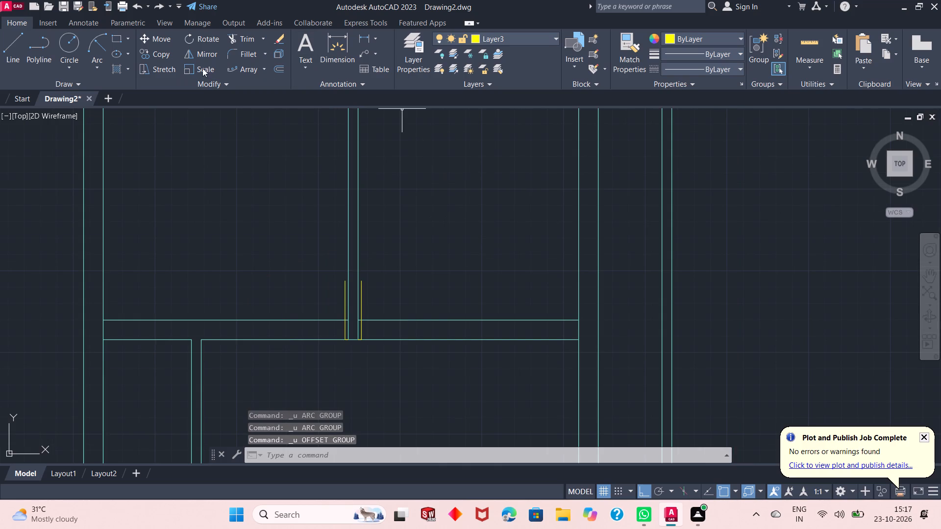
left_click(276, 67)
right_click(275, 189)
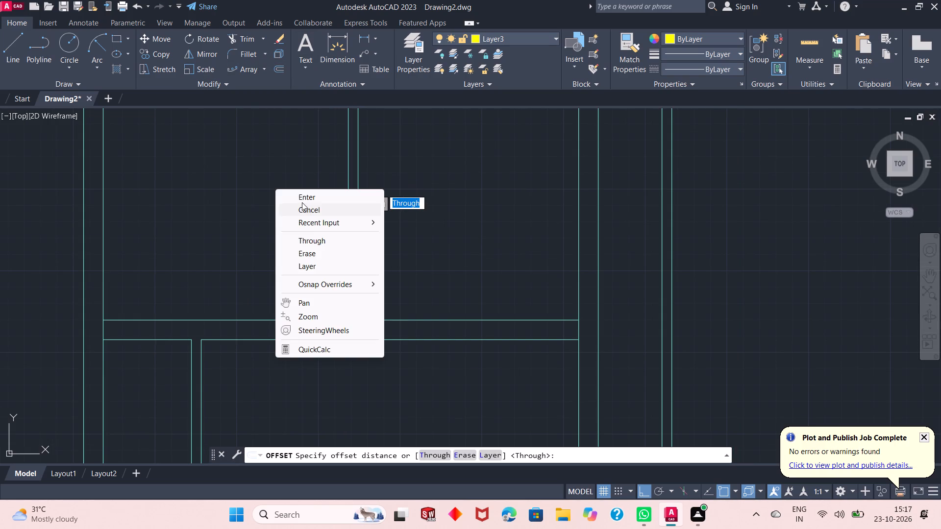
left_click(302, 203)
Offset the yellow door line left of the partition 3' to the left and the one right of it 3' to the right.
right_click(328, 233)
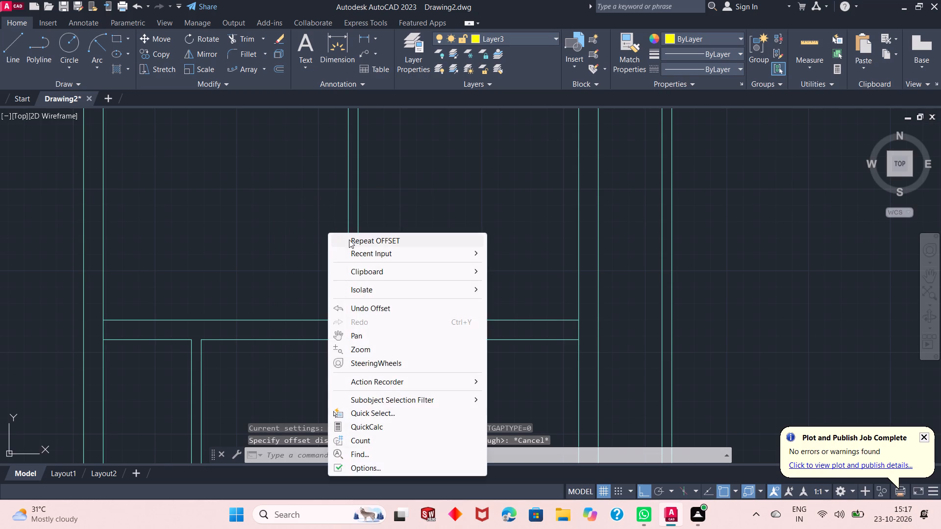
left_click(369, 241)
right_click(335, 213)
left_click(348, 219)
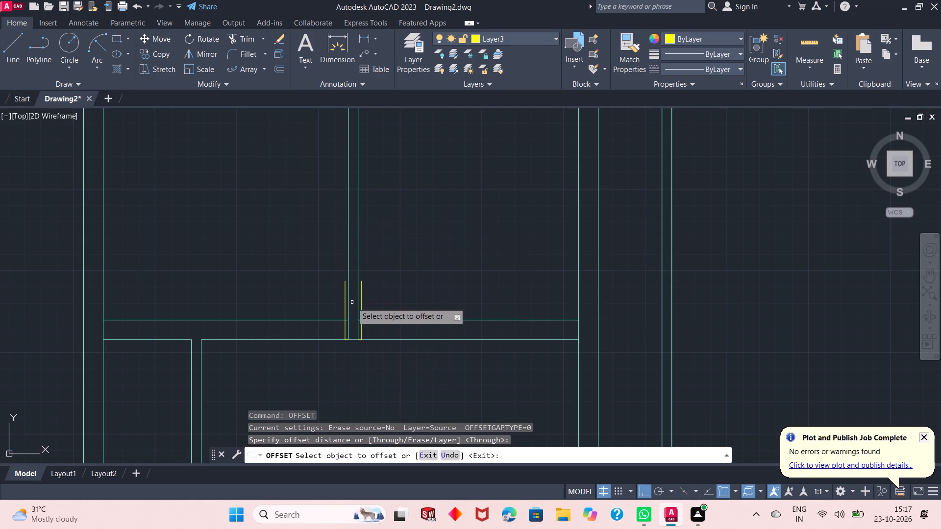
left_click(346, 294)
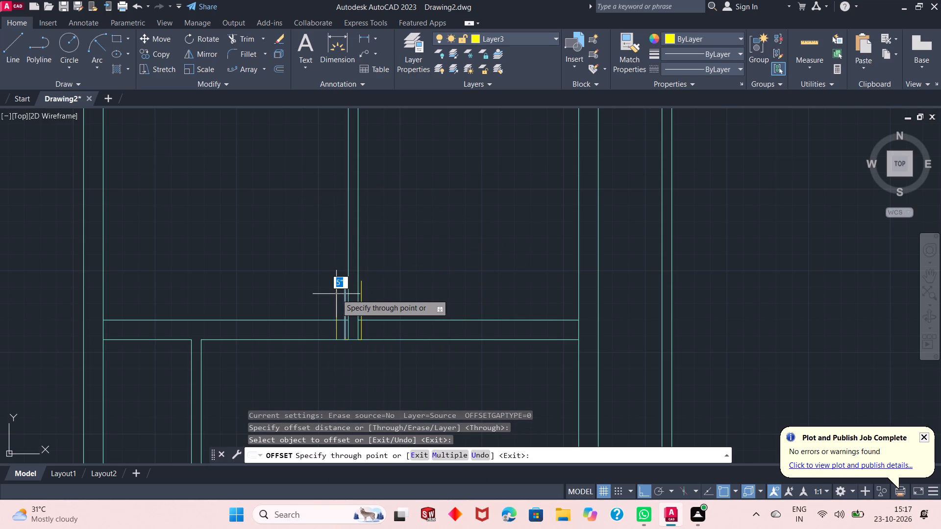
type("3'")
key("Return")
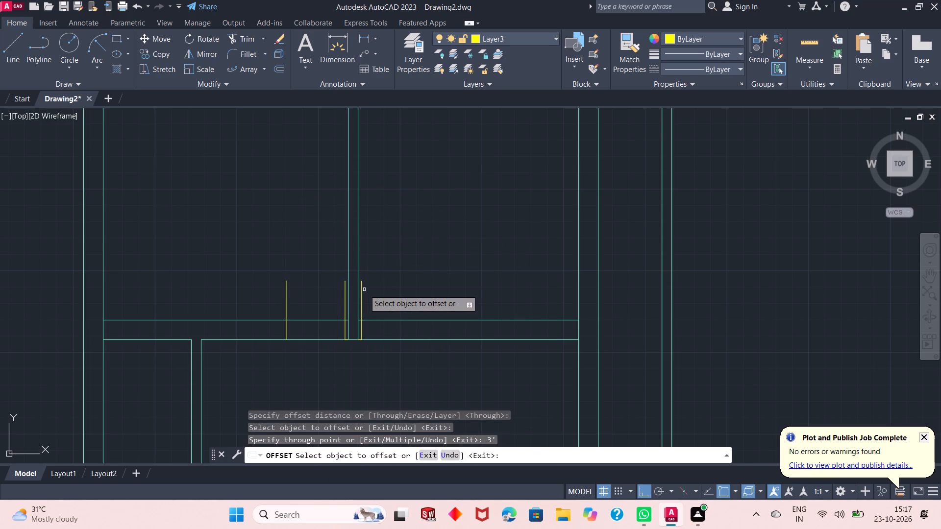
left_click(362, 288)
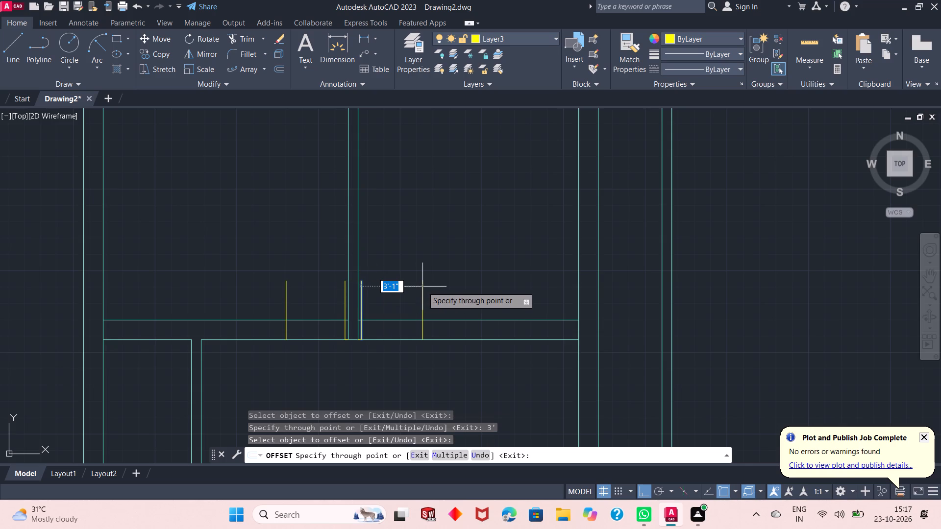
type("3'")
key("Return")
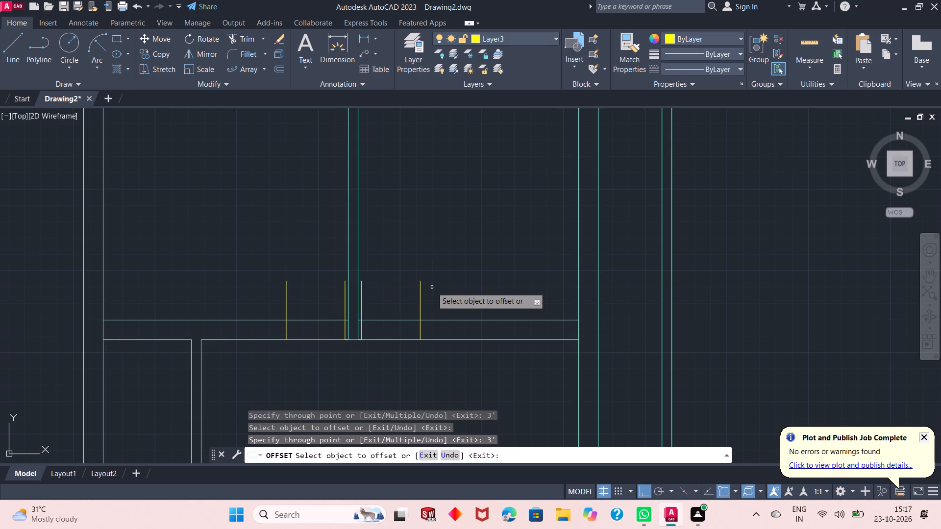
right_click(432, 287)
left_click(437, 293)
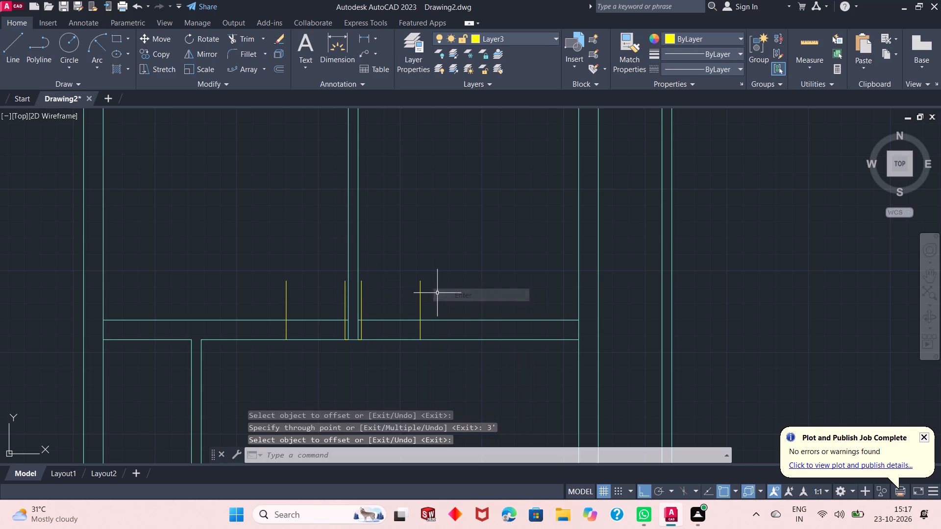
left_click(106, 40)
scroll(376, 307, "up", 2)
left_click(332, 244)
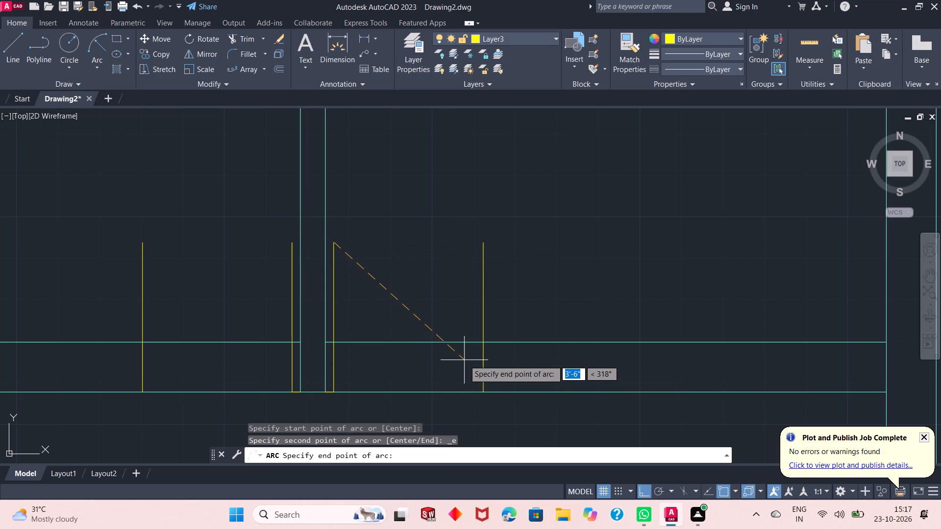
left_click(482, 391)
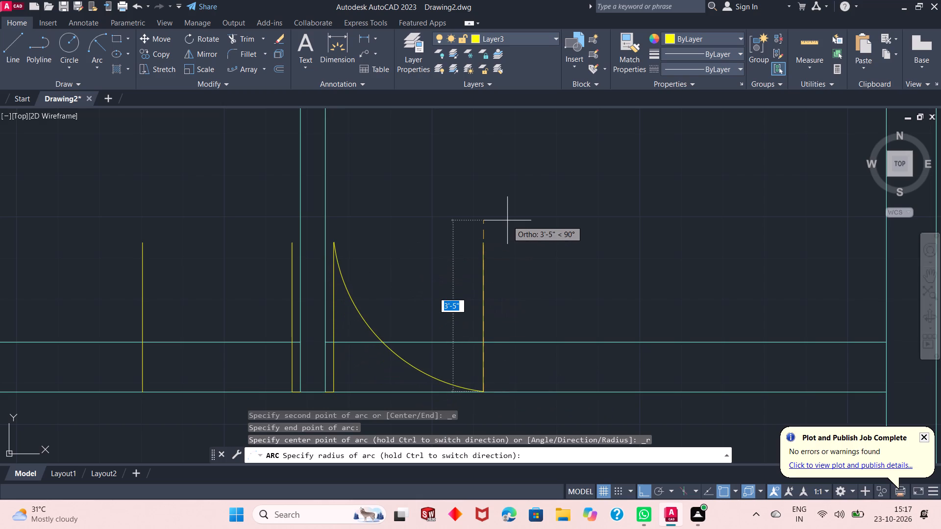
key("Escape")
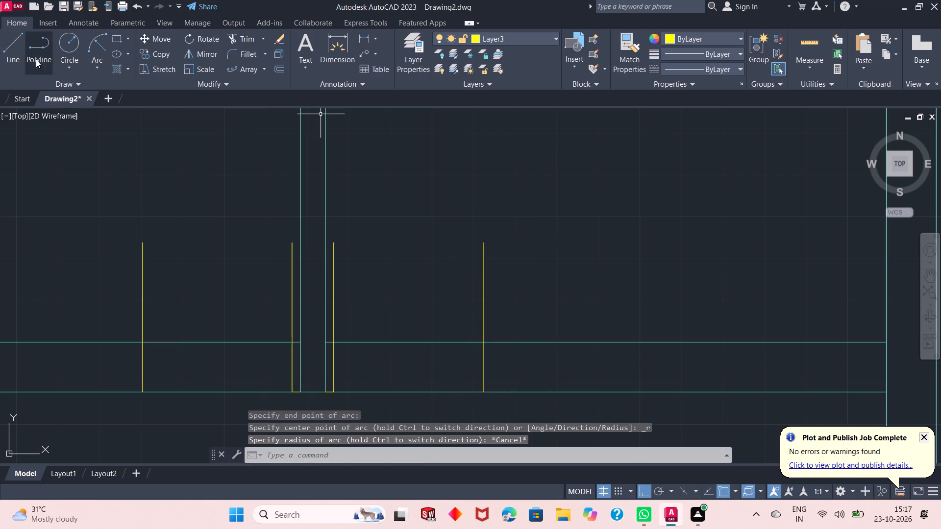
Draw a start-end-radius arc of 3' from the right offset line's lower end to the top of the right door line.
left_click(96, 49)
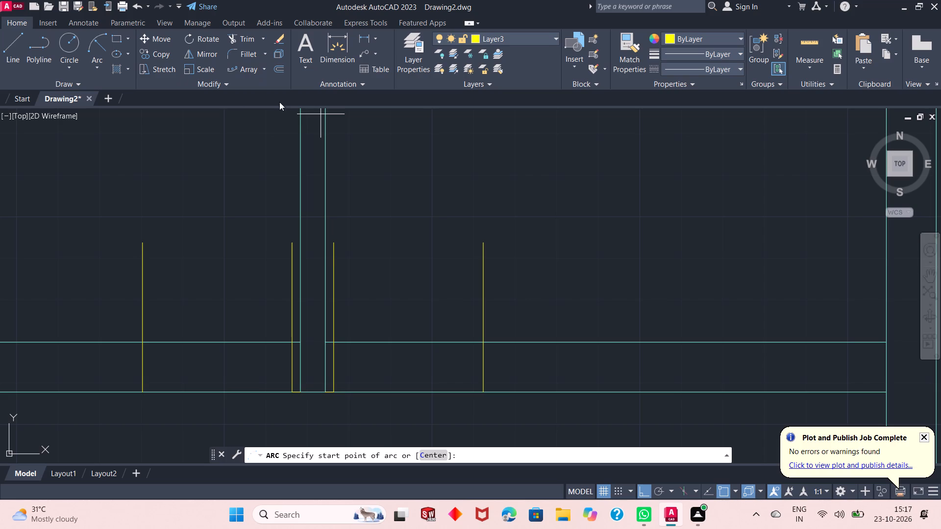
left_click(483, 395)
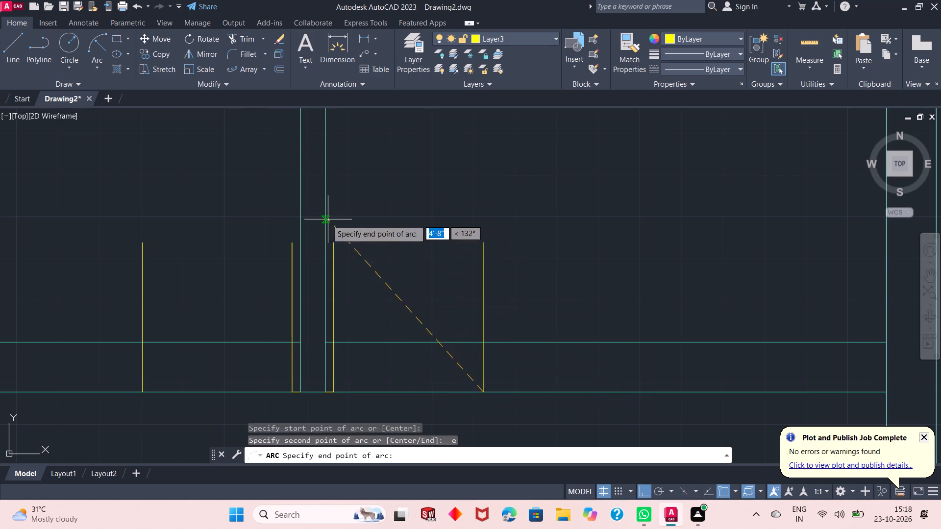
left_click(333, 245)
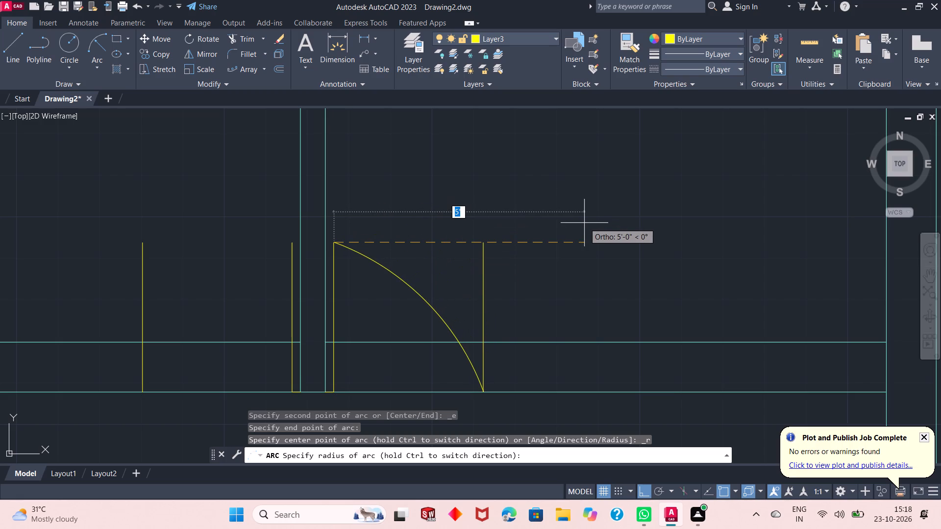
type("3'")
key("Return")
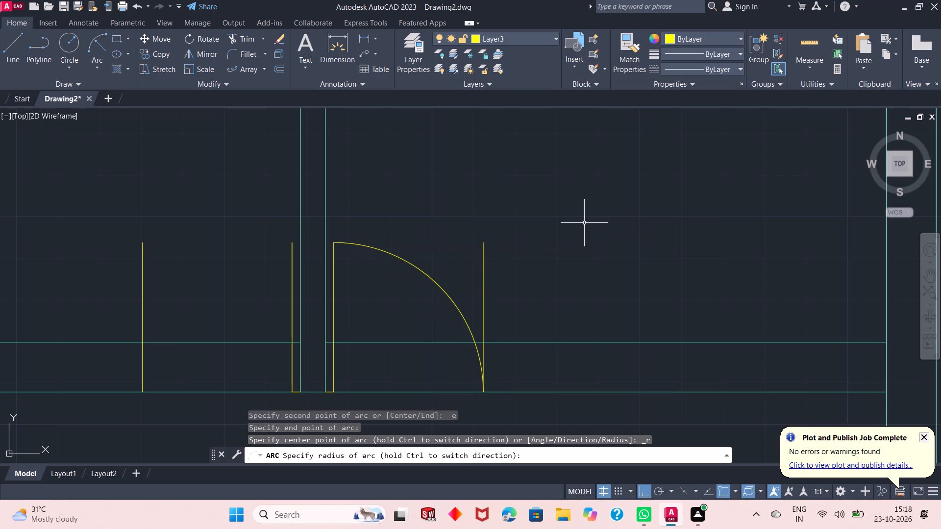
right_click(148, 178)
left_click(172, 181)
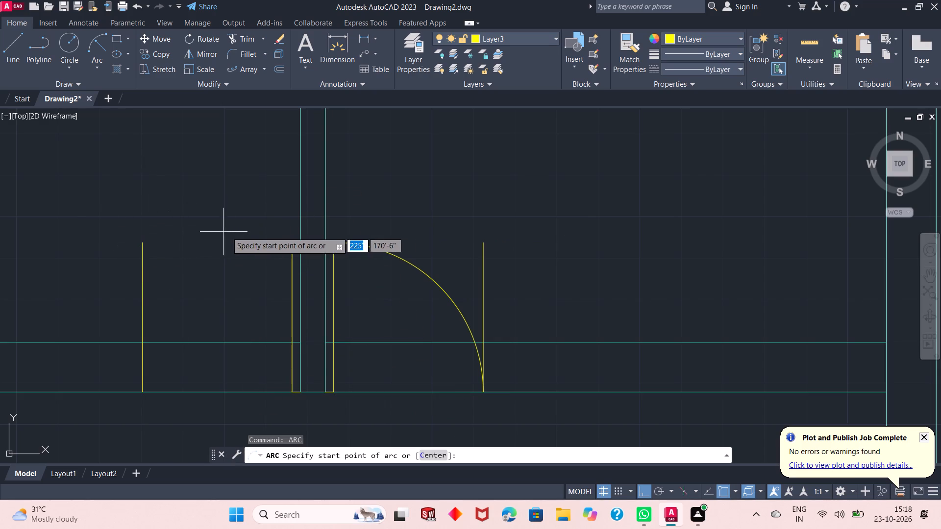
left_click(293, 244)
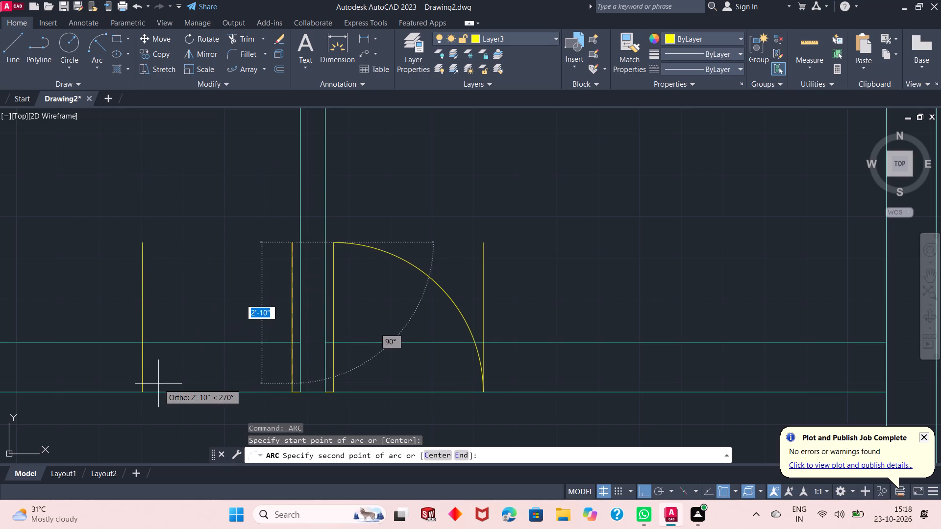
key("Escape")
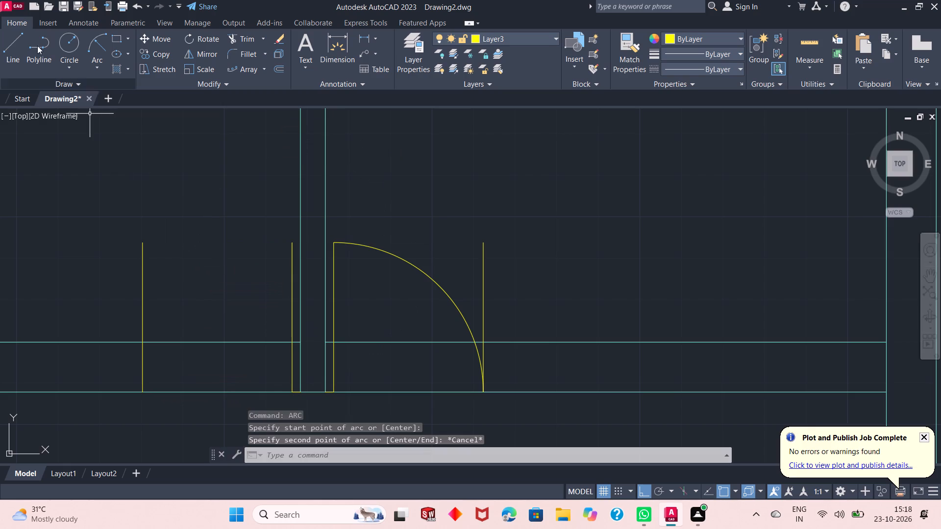
Draw a start-end-radius arc of 3' from the top of the left door line to the left offset line's lower end.
left_click(93, 41)
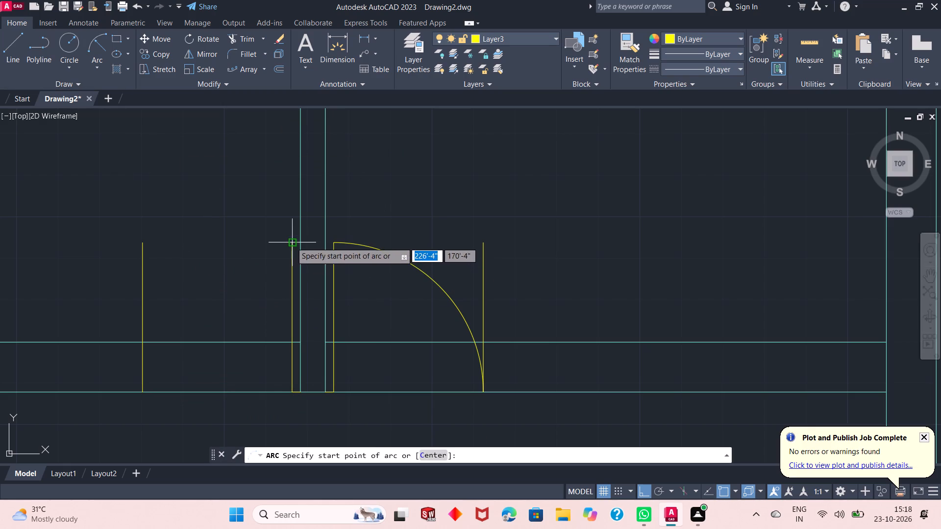
left_click(291, 242)
left_click(139, 394)
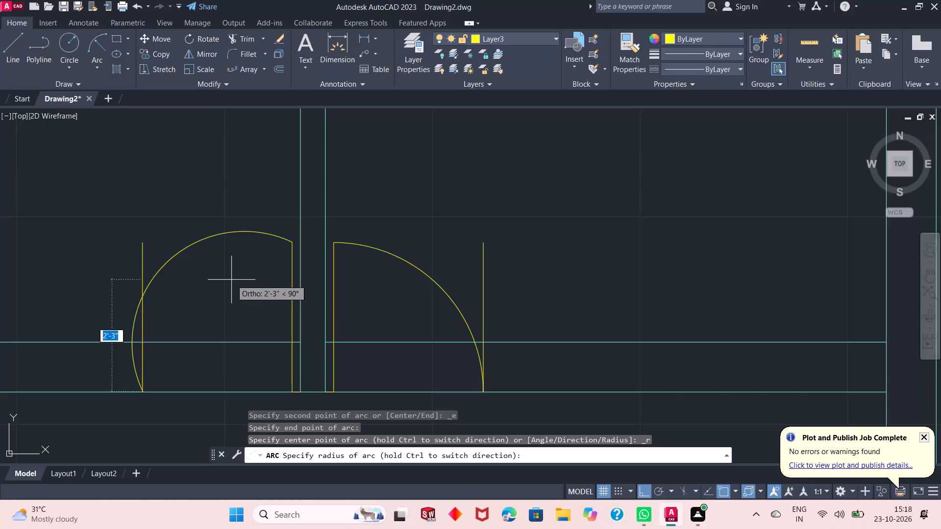
type("3'")
key("Return")
right_click(403, 182)
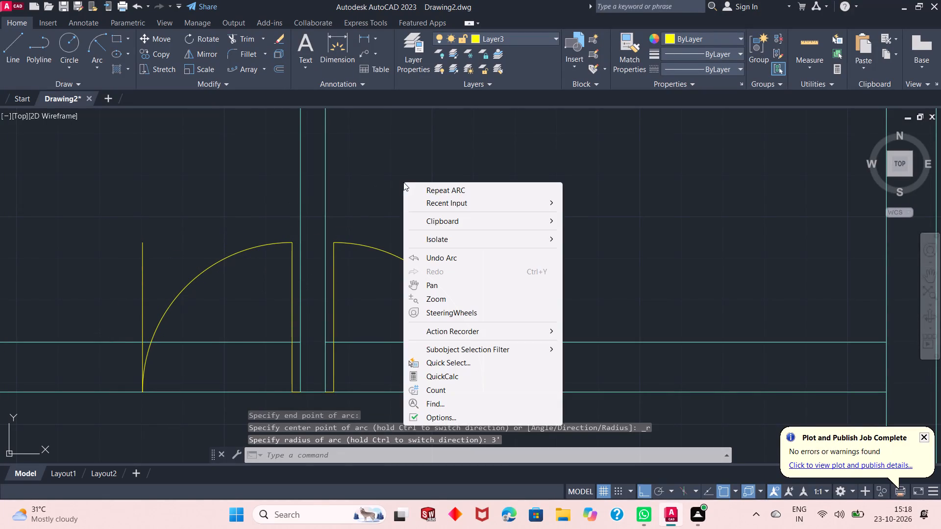
left_click(397, 181)
left_click(397, 181)
left_click(386, 177)
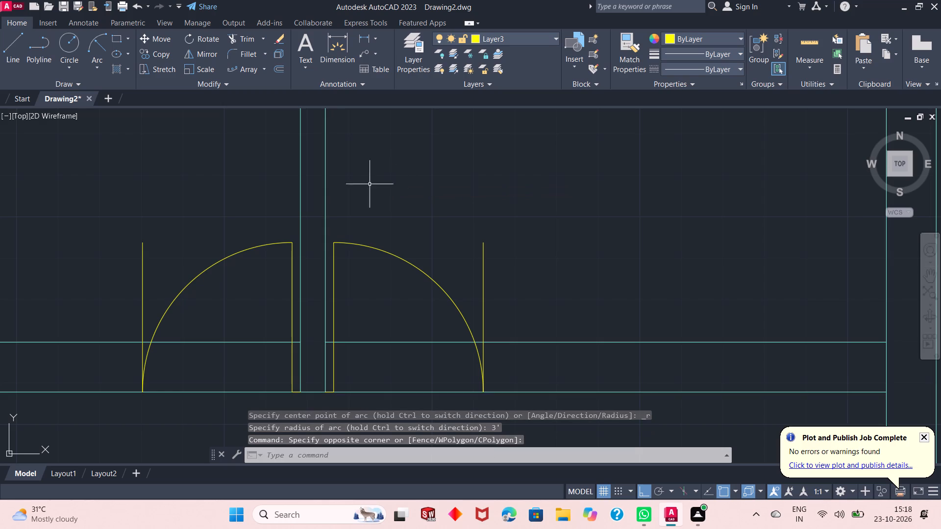
Erase the two outer yellow offset lines at the far ends of the door arcs.
scroll(333, 158, "down", 1)
left_click(230, 187)
left_click(203, 221)
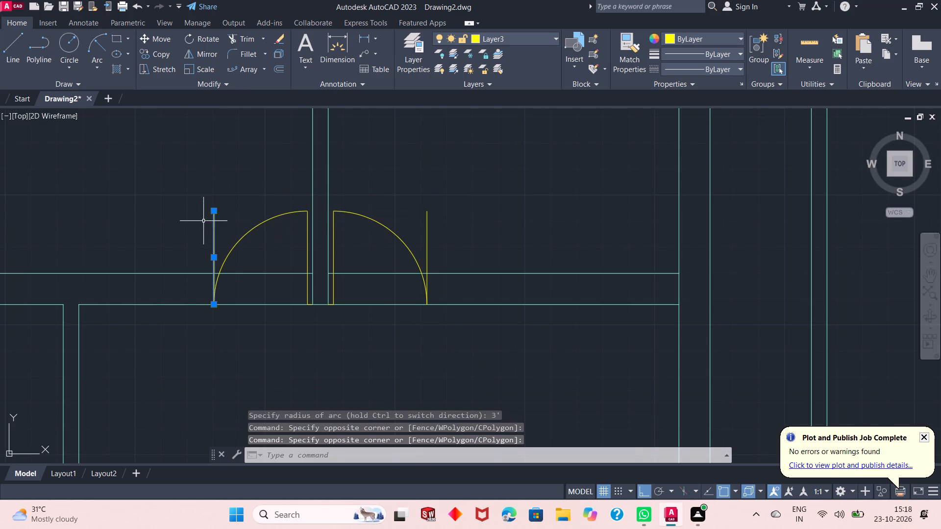
left_click(434, 188)
left_click(417, 228)
right_click(413, 159)
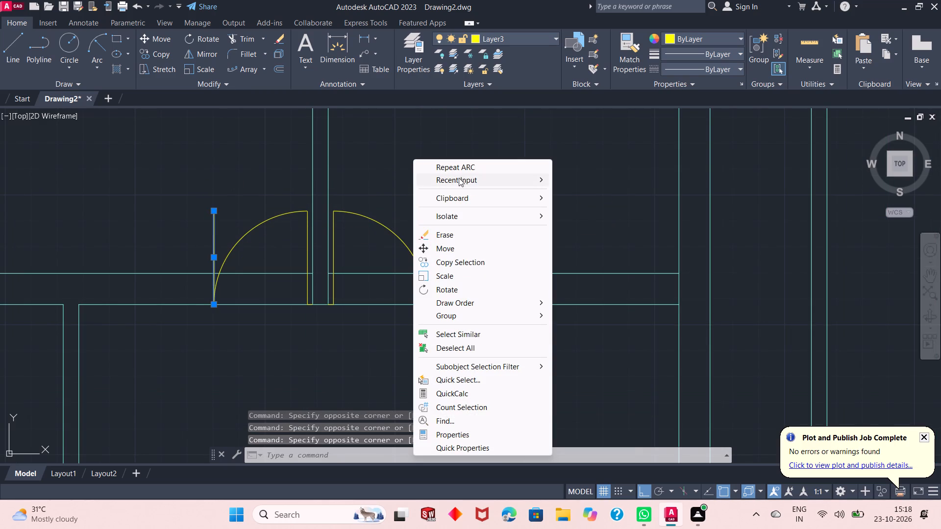
left_click(461, 237)
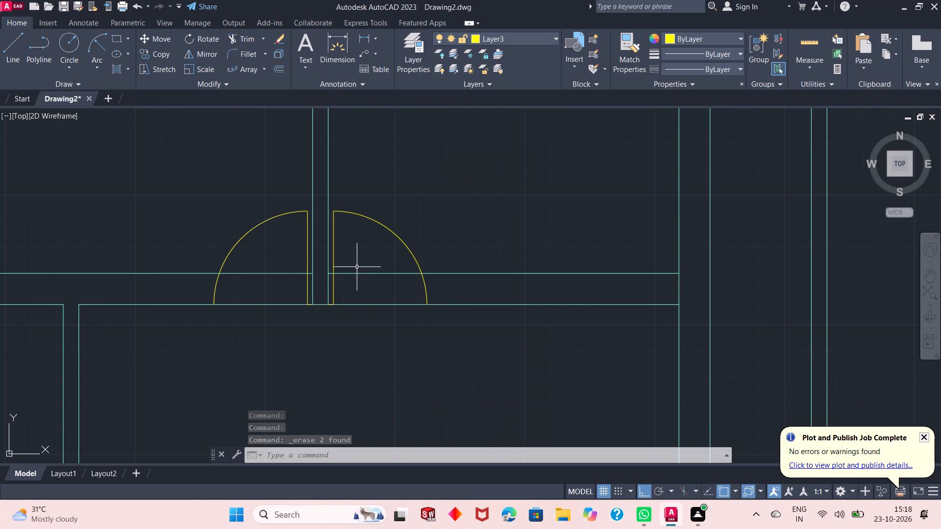
Trim the short upper wall line pieces between the partition and the yellow door lines on both sides.
scroll(357, 267, "up", 1)
left_click(245, 42)
scroll(282, 310, "up", 2)
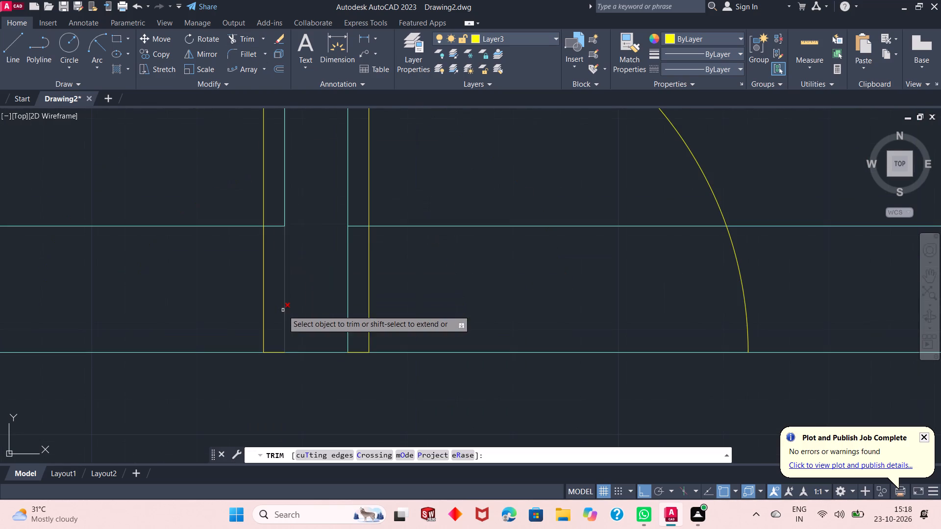
left_click_drag(264, 236, 269, 239)
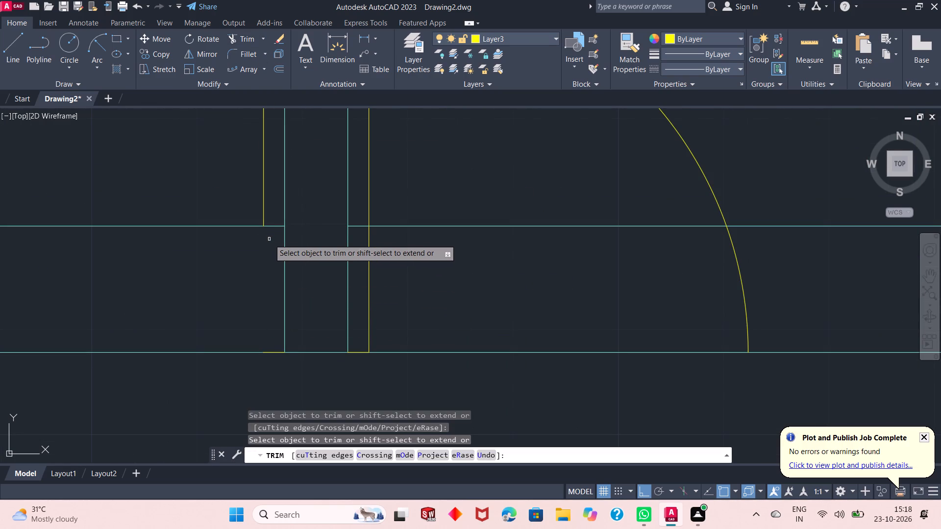
key("ctrl+z")
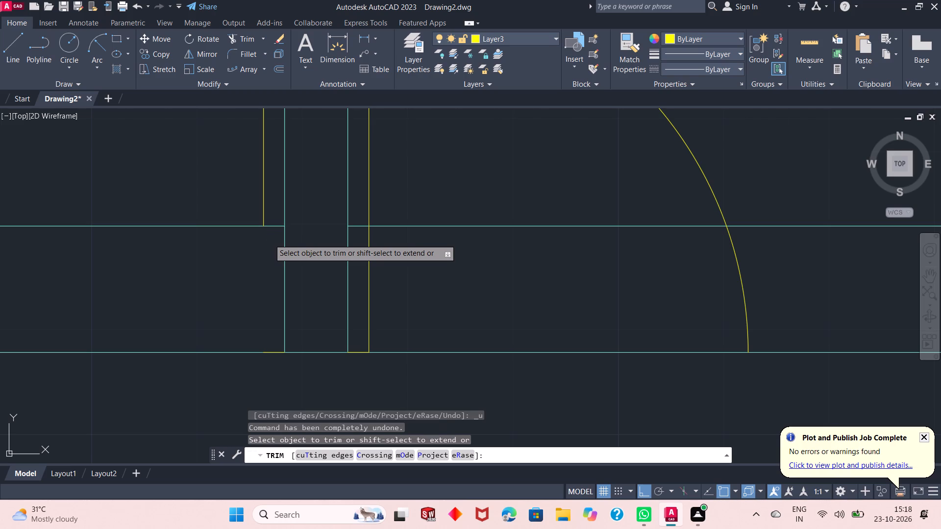
scroll(295, 286, "up", 3)
left_click_drag(270, 268, 272, 261)
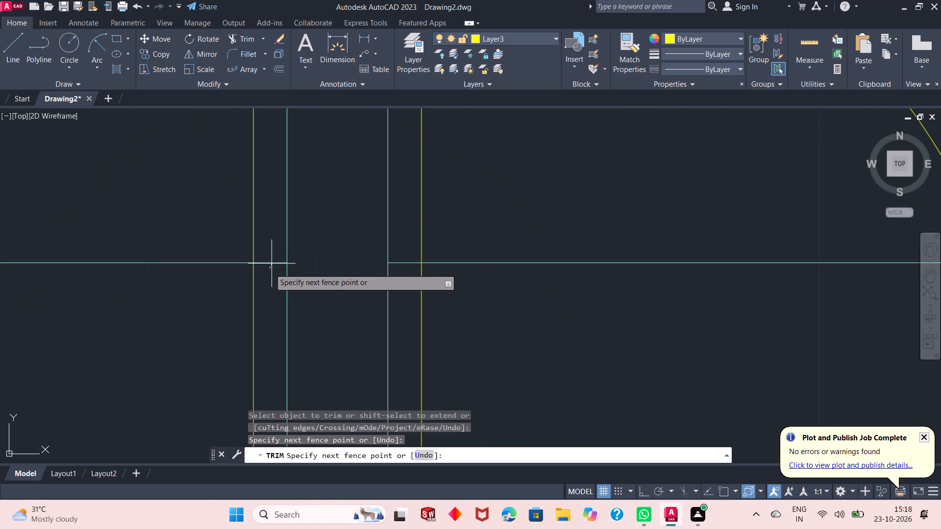
left_click_drag(272, 261, 273, 248)
left_click_drag(400, 270, 403, 248)
scroll(373, 259, "down", 2)
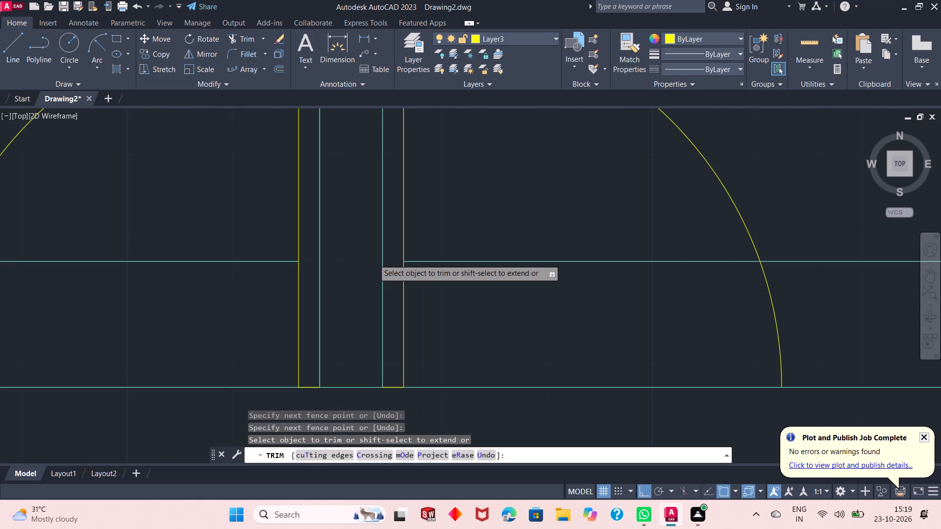
Trim the upper and lower wall lines inside both door swings to open the two doorways.
scroll(373, 259, "down", 1)
left_click_drag(294, 240, 282, 307)
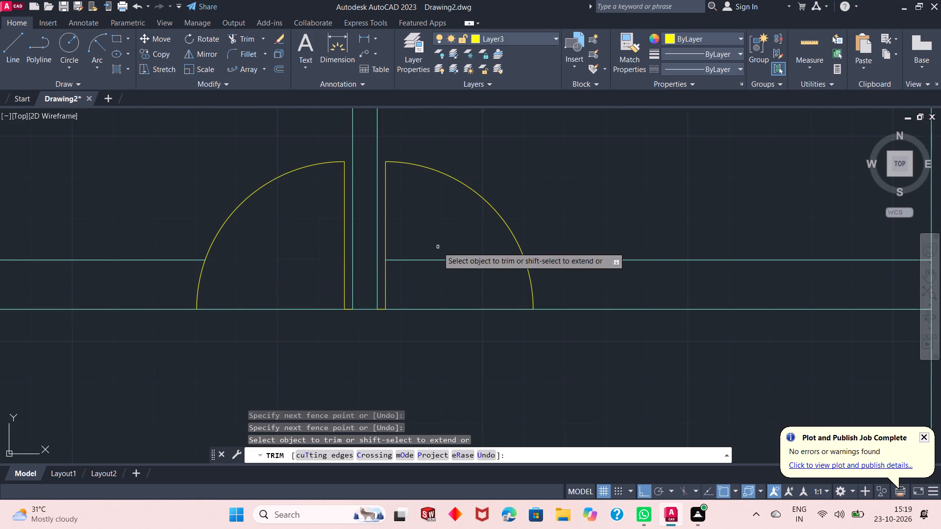
left_click_drag(320, 270, 297, 346)
left_click_drag(498, 250, 486, 373)
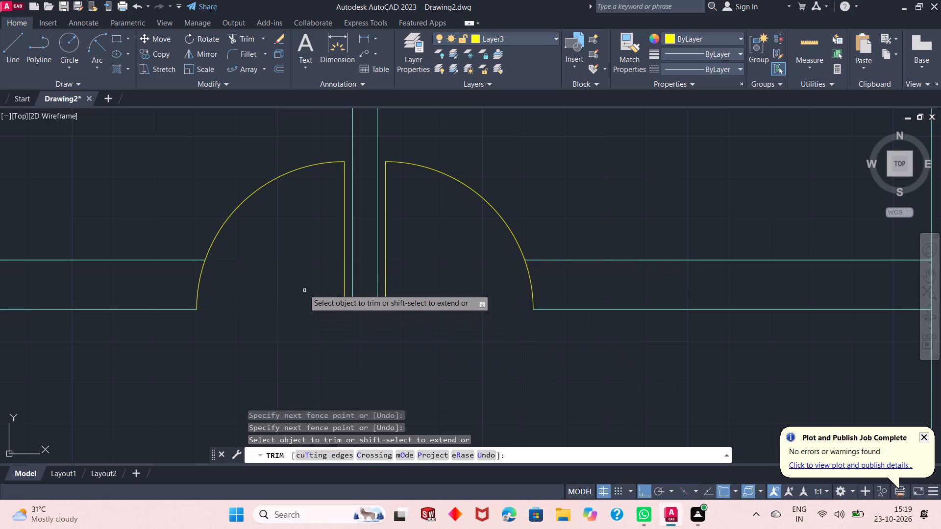
scroll(321, 218, "down", 2)
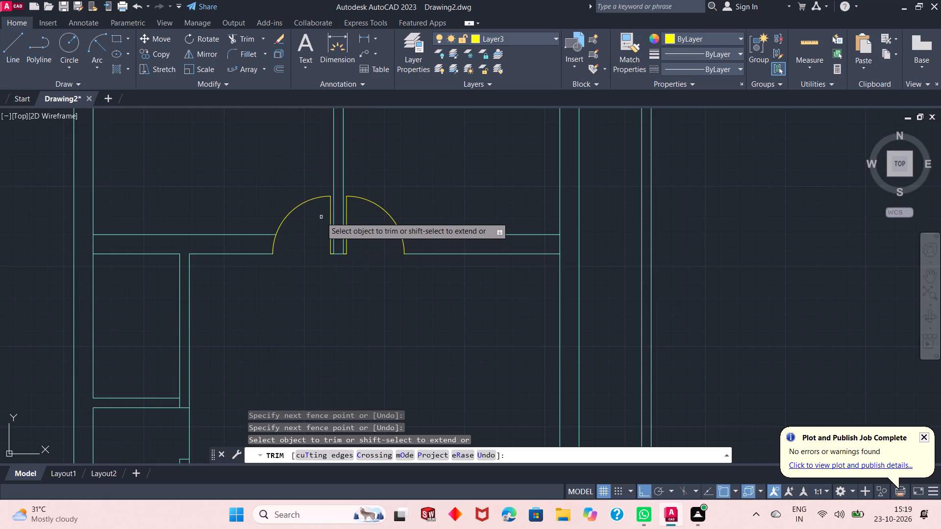
Finish trimming the wall lines at the two doorways.
right_click(280, 174)
left_click(291, 182)
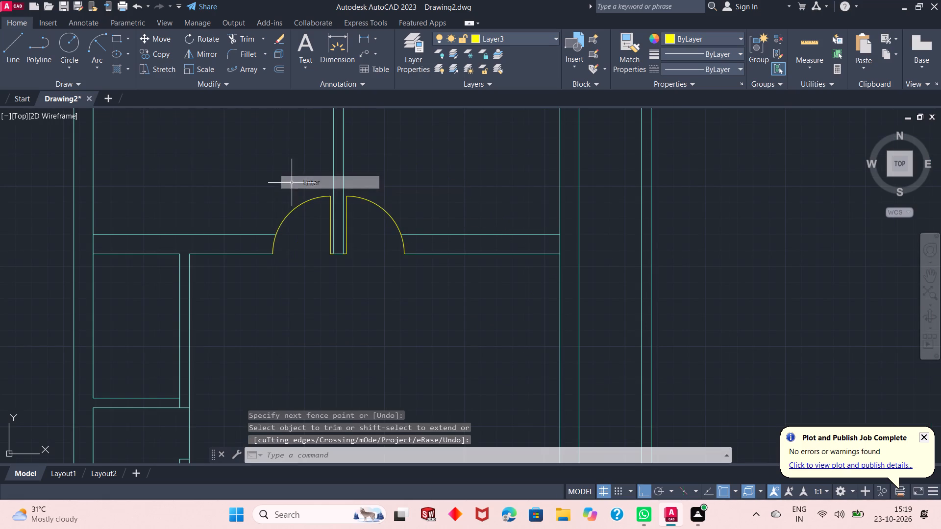
Draw a door line from the lower end of the small left room's right-hand inner wall line, 2" left and 2' up.
scroll(312, 212, "down", 2)
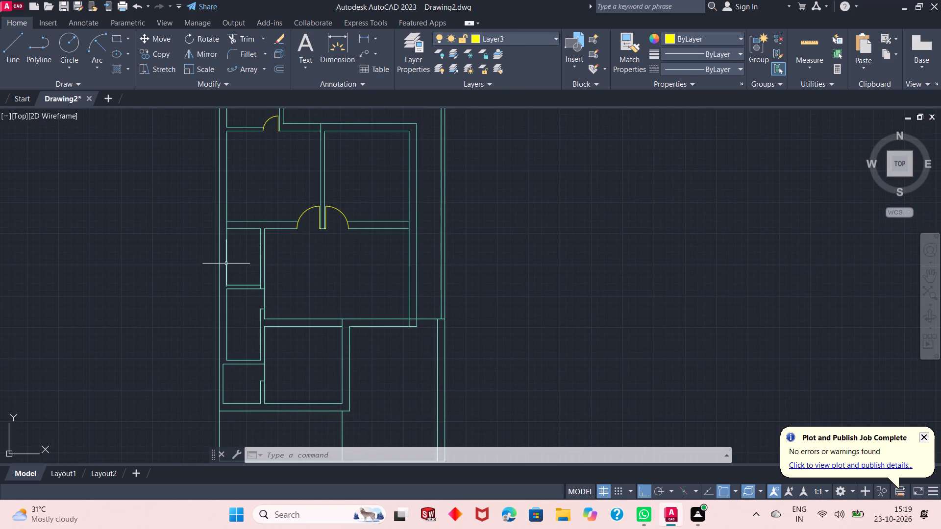
scroll(221, 262, "up", 1)
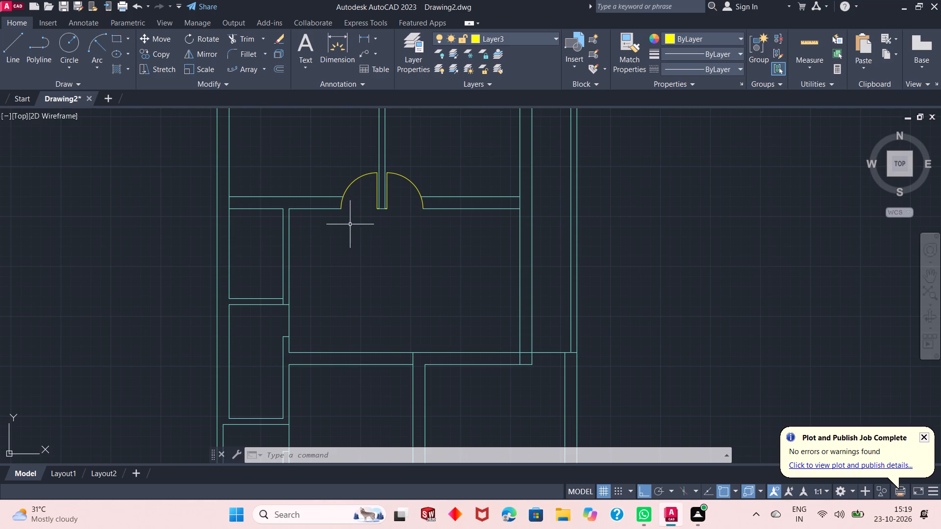
scroll(267, 303, "up", 2)
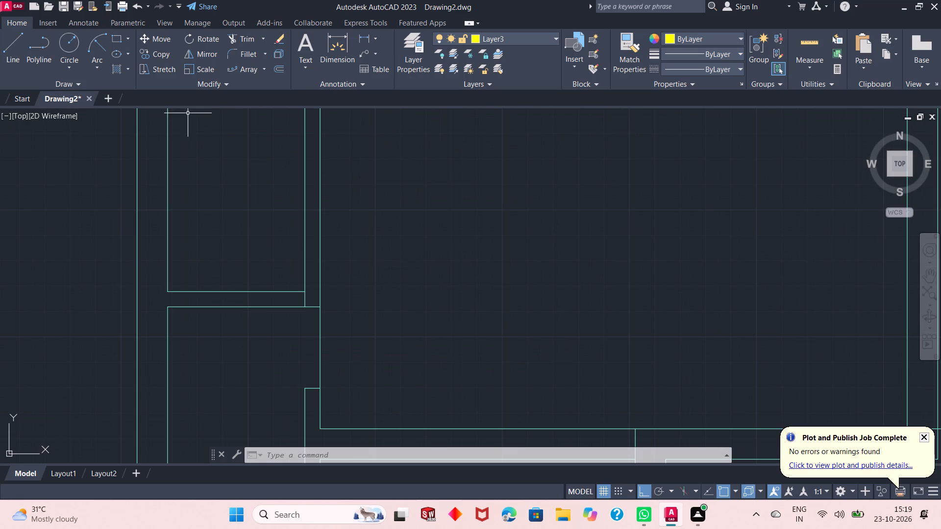
left_click(12, 52)
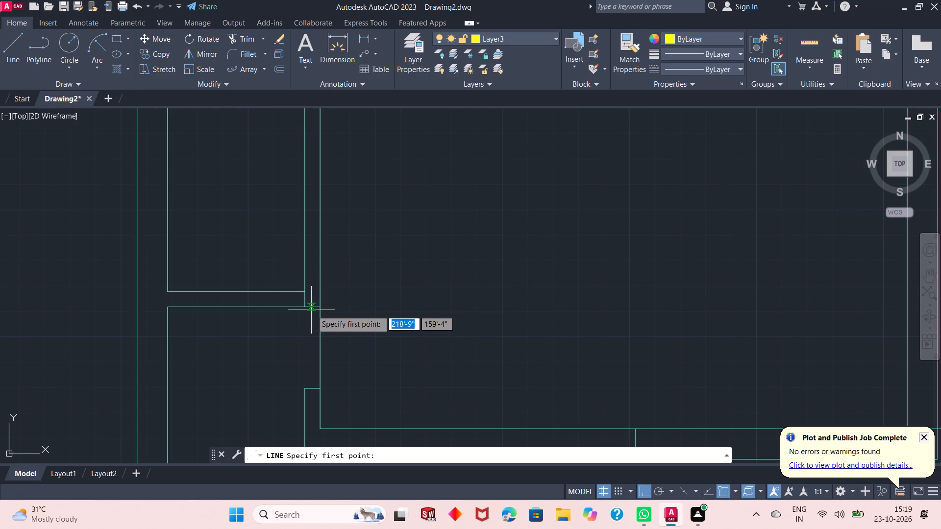
left_click(305, 308)
type("2\"")
key("Return")
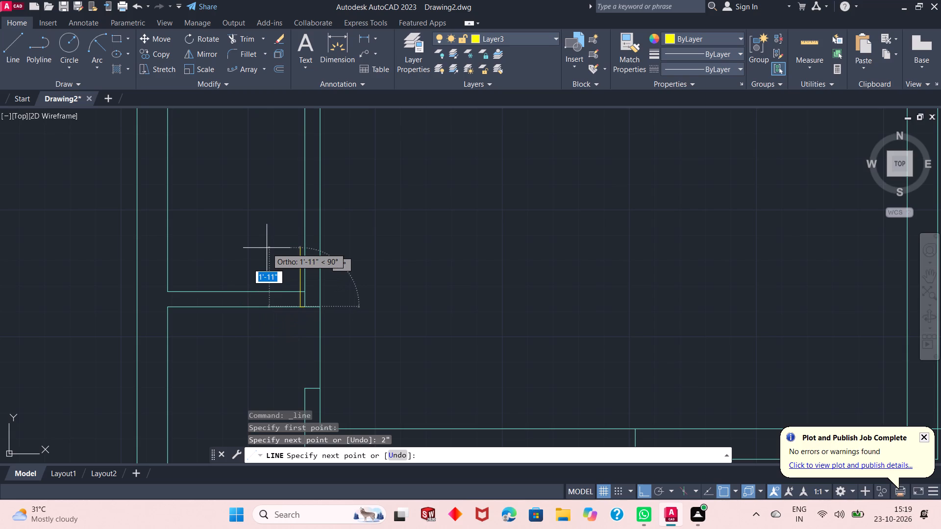
type("2'")
key("Return")
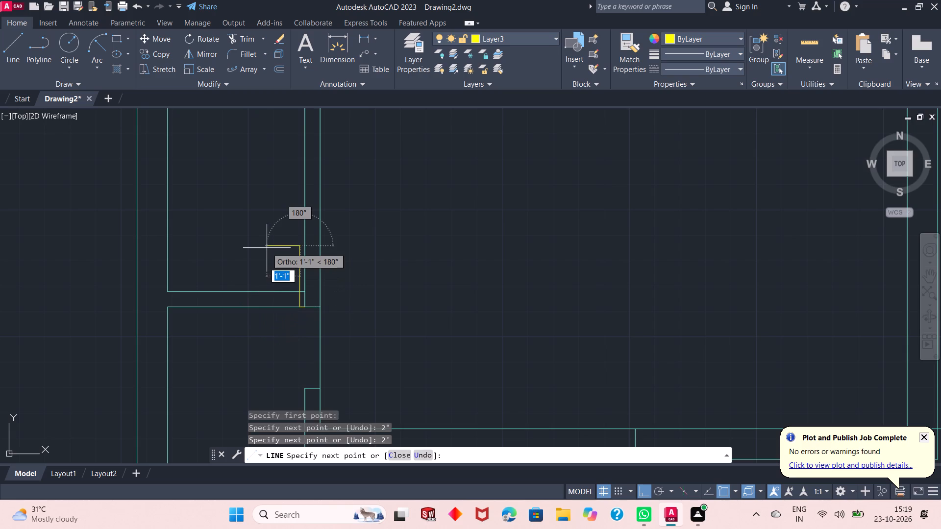
right_click(267, 248)
left_click(292, 256)
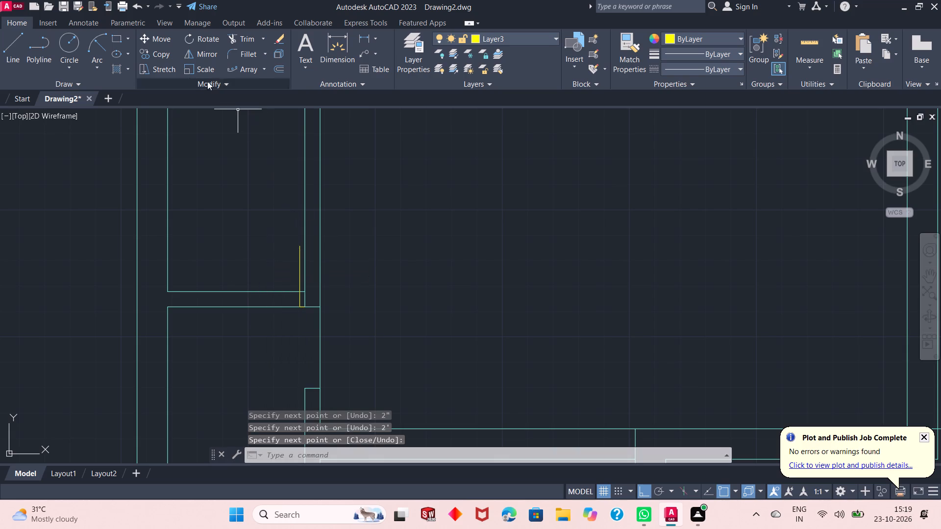
Offset the new vertical yellow door line 2' to the left.
left_click(275, 70)
right_click(388, 149)
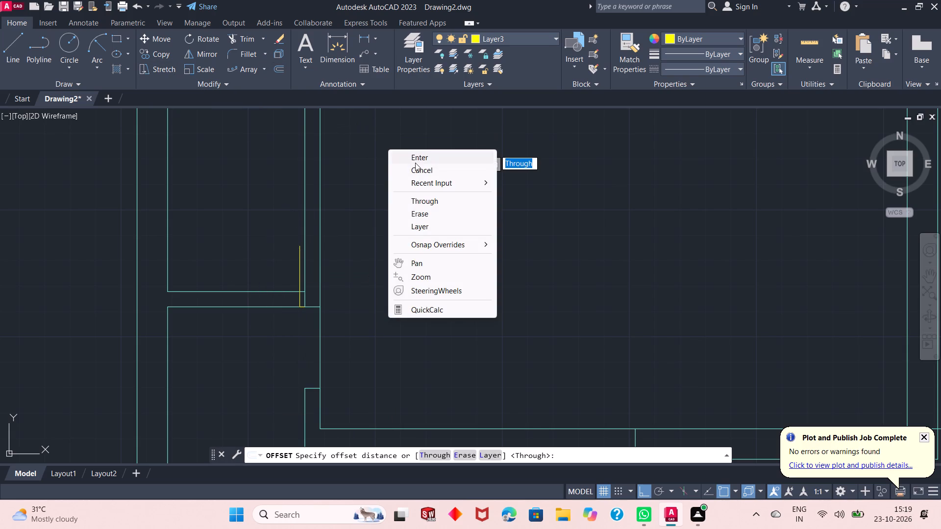
left_click(419, 157)
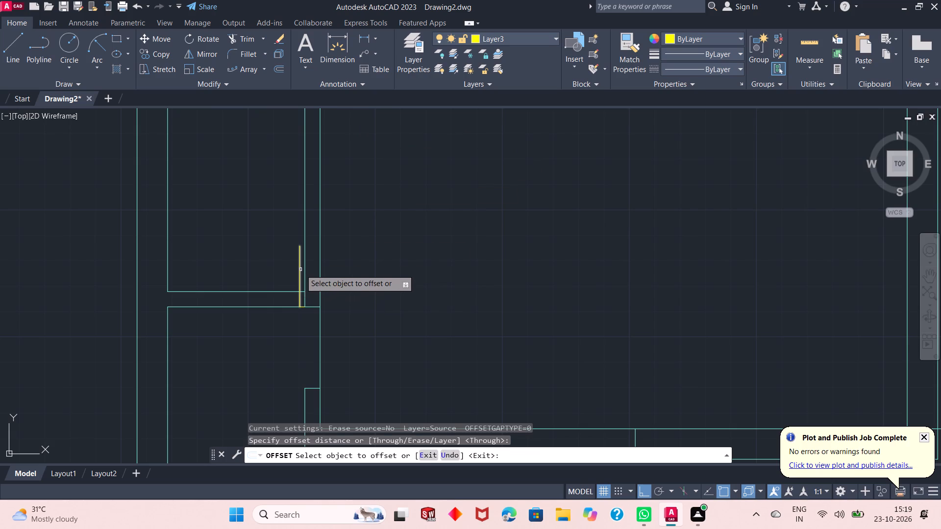
left_click(300, 269)
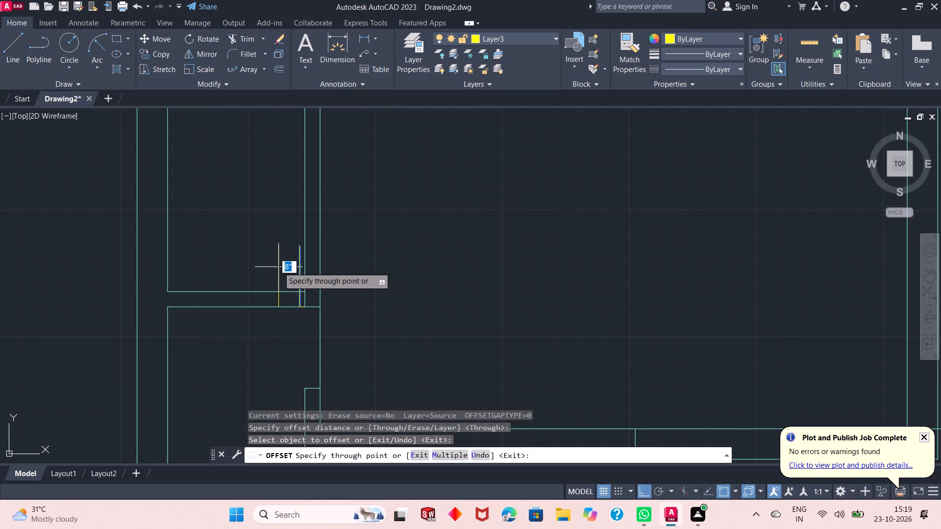
type("2'")
key("Return")
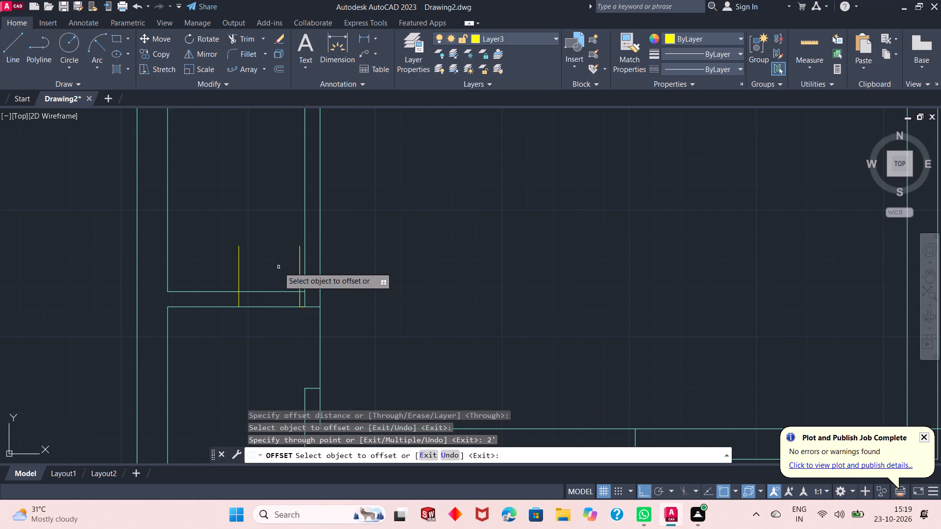
right_click(196, 217)
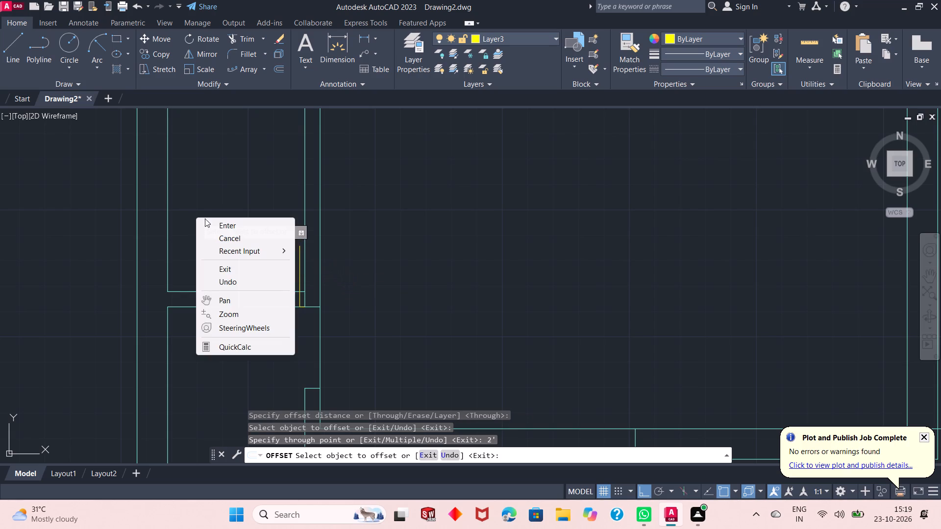
left_click(211, 224)
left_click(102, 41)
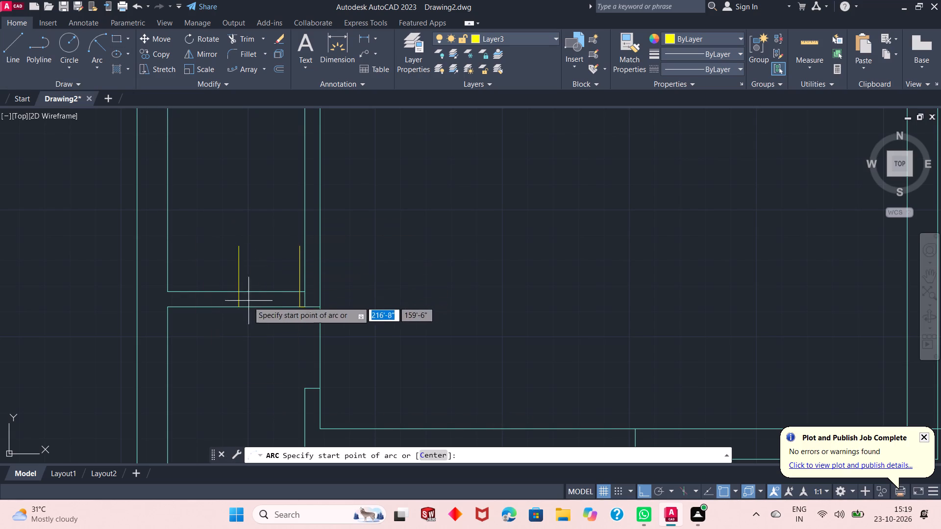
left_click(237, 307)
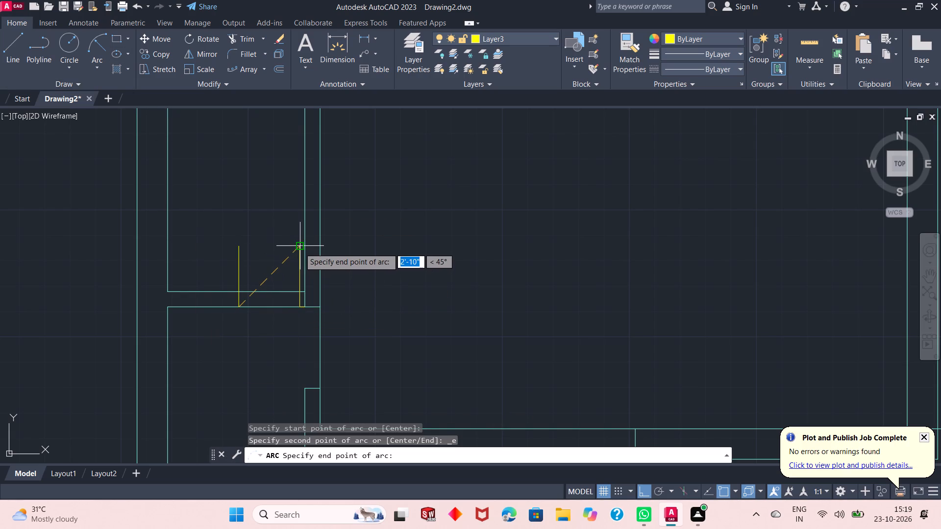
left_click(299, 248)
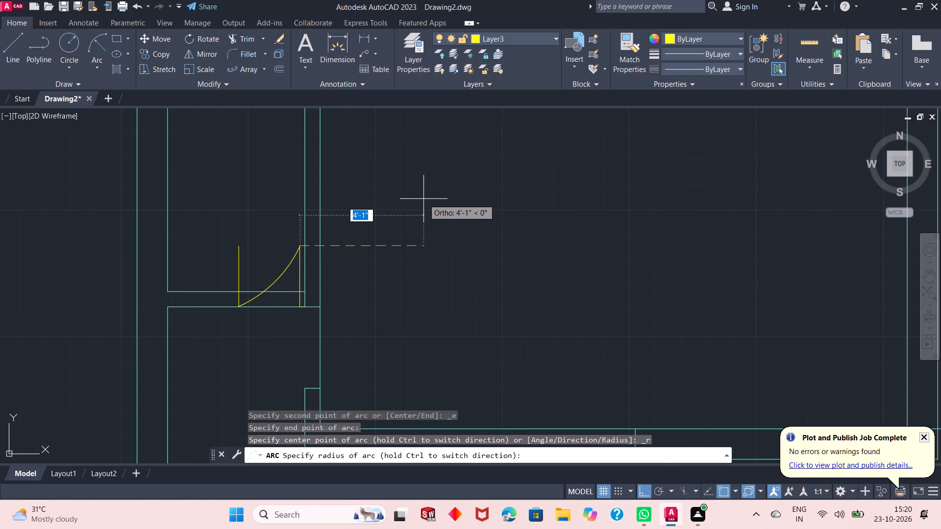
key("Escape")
Draw a start-end-radius arc of 2' from the top of the door line to the offset line's lower end.
left_click(97, 44)
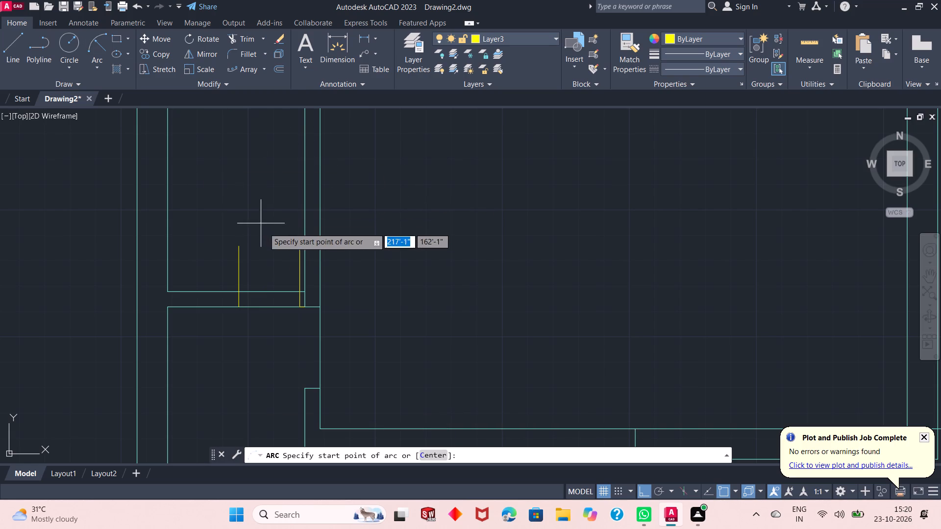
left_click(300, 246)
left_click(237, 305)
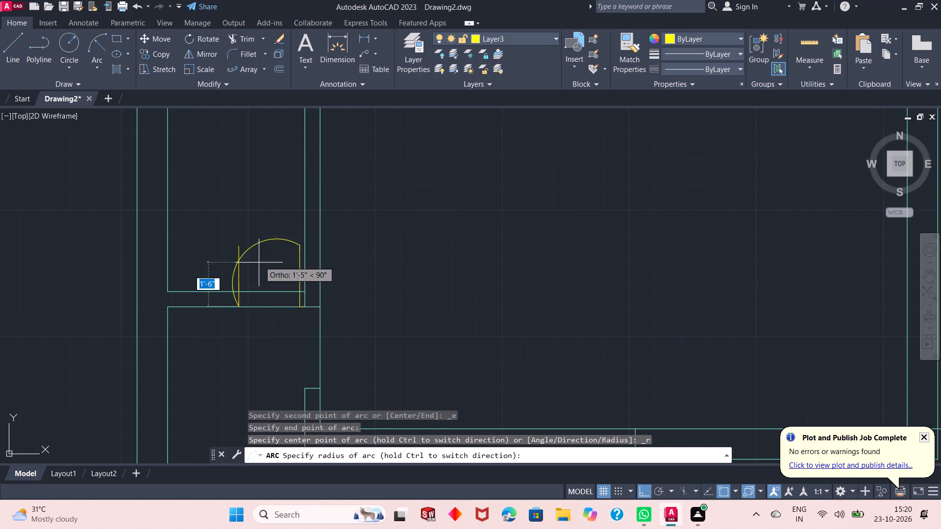
type("2'")
key("Return")
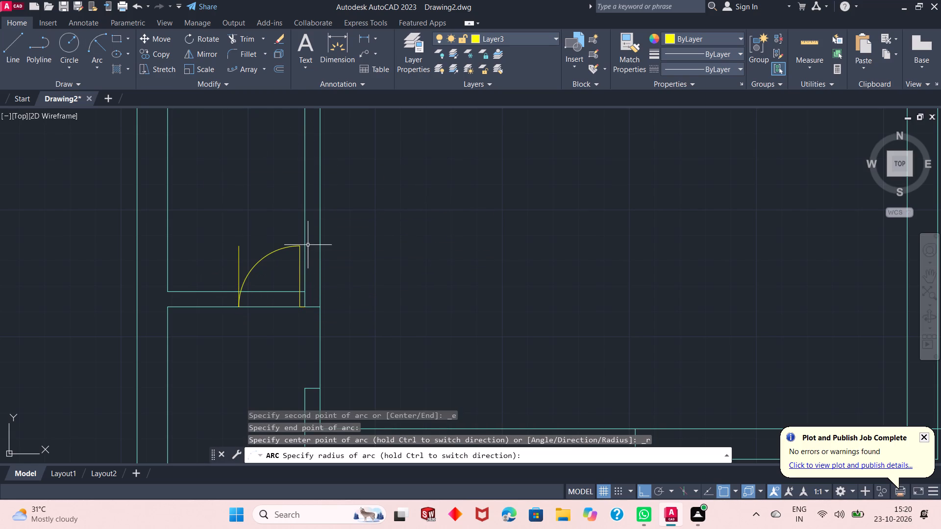
Erase the yellow offset line at the far end of the small room's door arc.
left_click(248, 236)
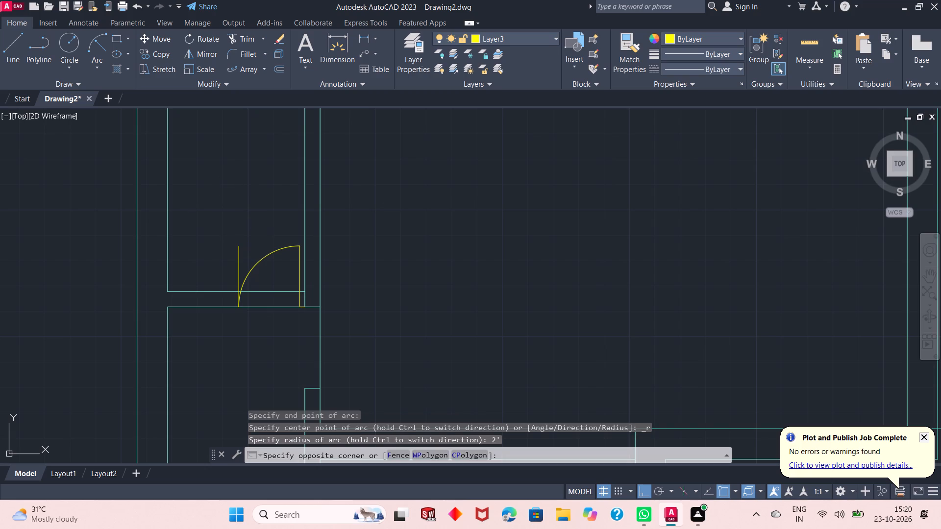
left_click(233, 258)
right_click(477, 177)
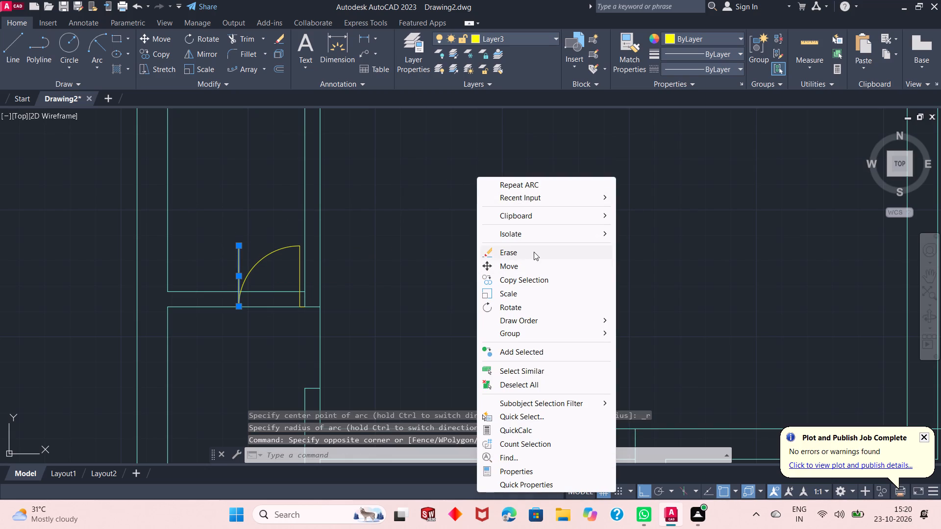
left_click(534, 252)
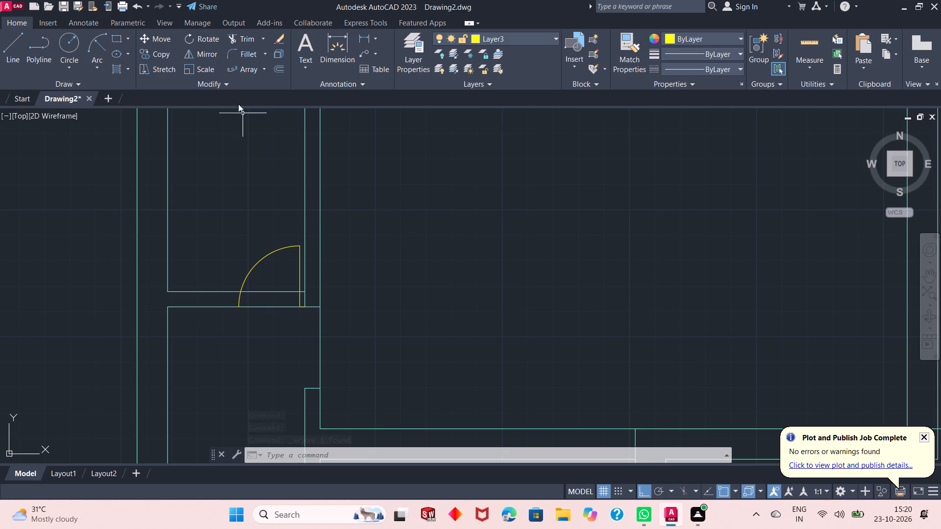
Trim the small room's upper wall line inside the door swing and its short piece between the door line and partition.
left_click(249, 40)
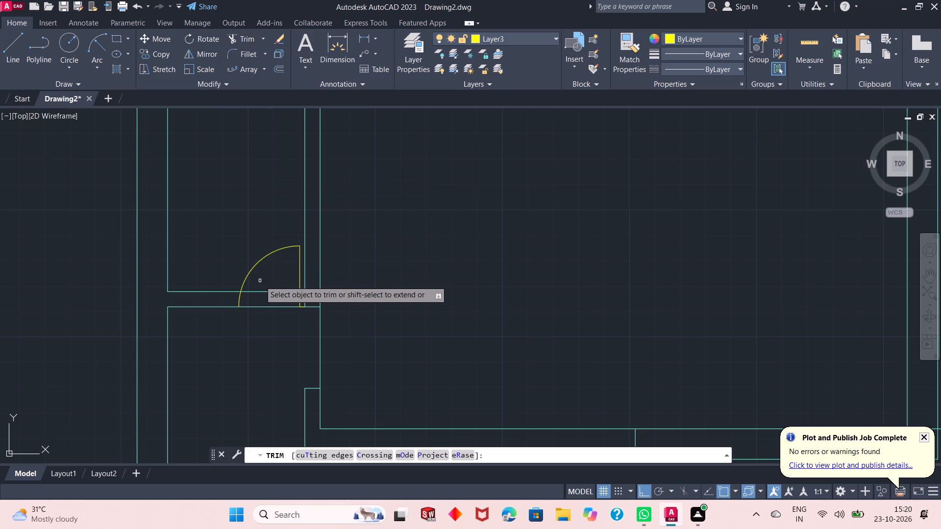
left_click_drag(263, 281, 266, 292)
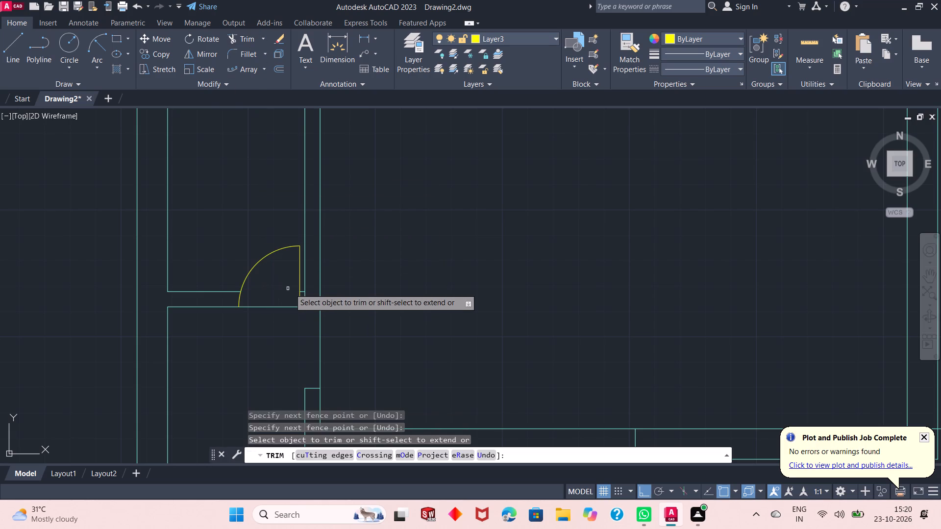
scroll(294, 295, "up", 2)
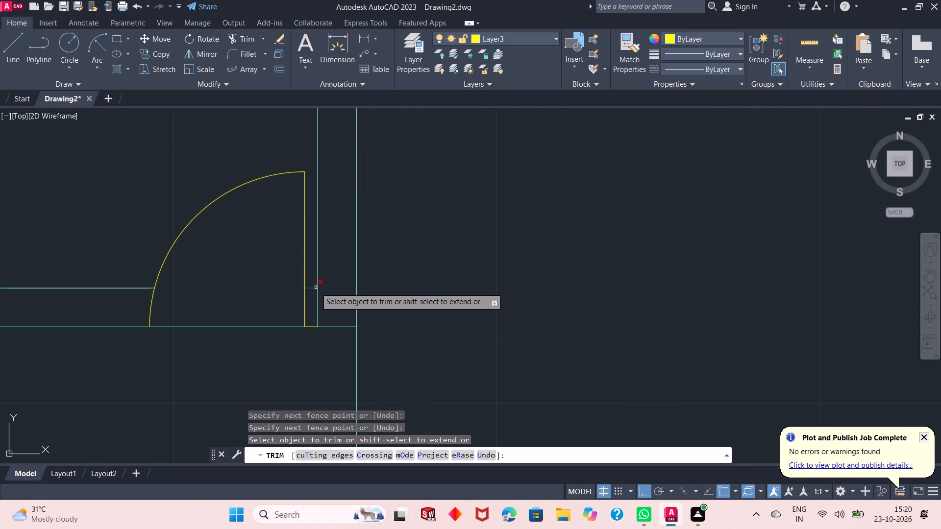
scroll(316, 287, "down", 2)
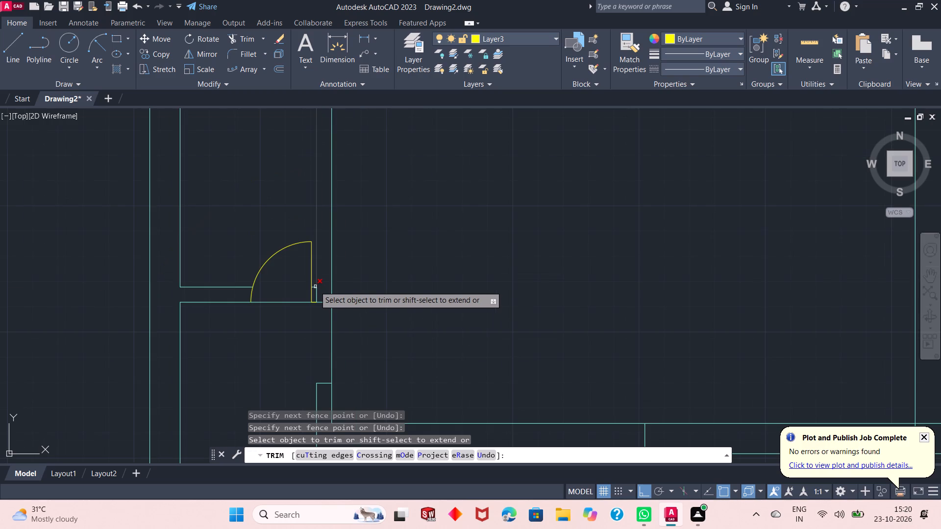
scroll(360, 241, "down", 1)
scroll(327, 271, "up", 4)
left_click(348, 262)
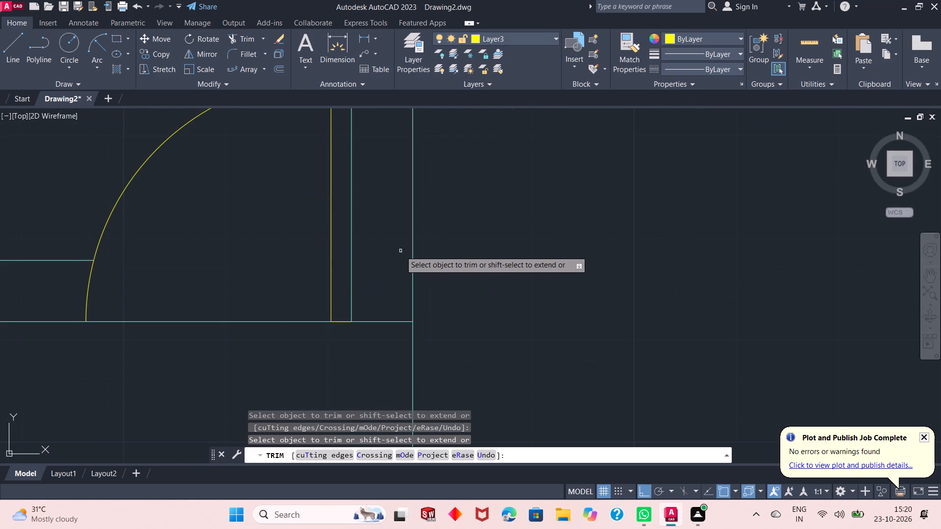
scroll(401, 251, "down", 5)
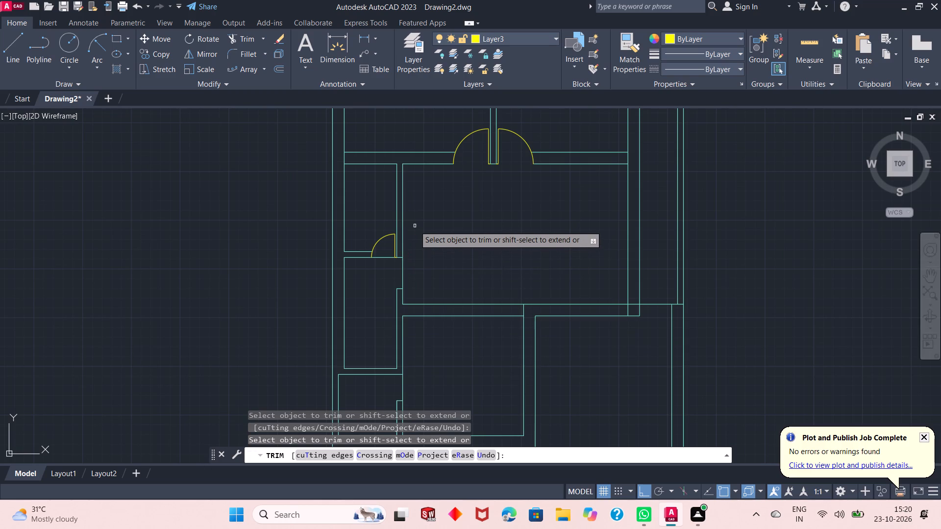
right_click(425, 205)
left_click(438, 214)
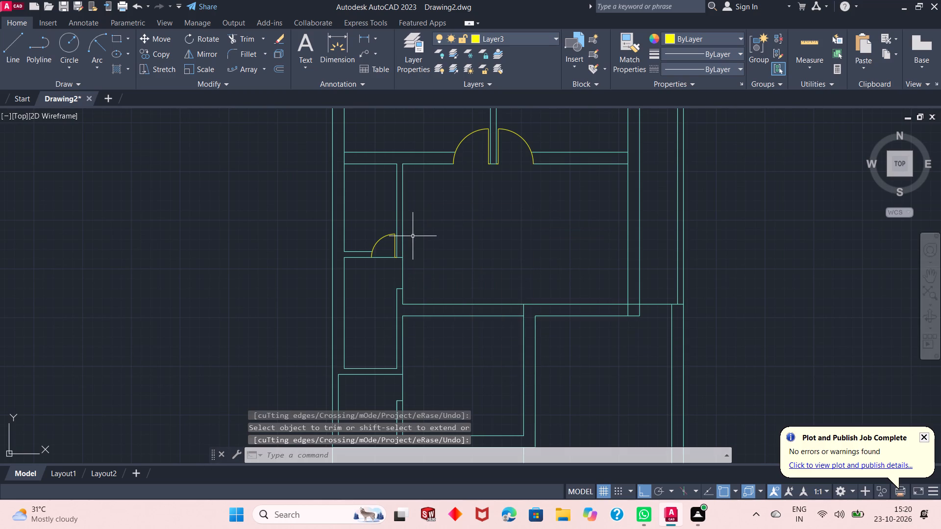
Extend the lower line of the horizontal wall below the large room leftward to the narrow left room's inner partition line.
scroll(374, 226, "down", 2)
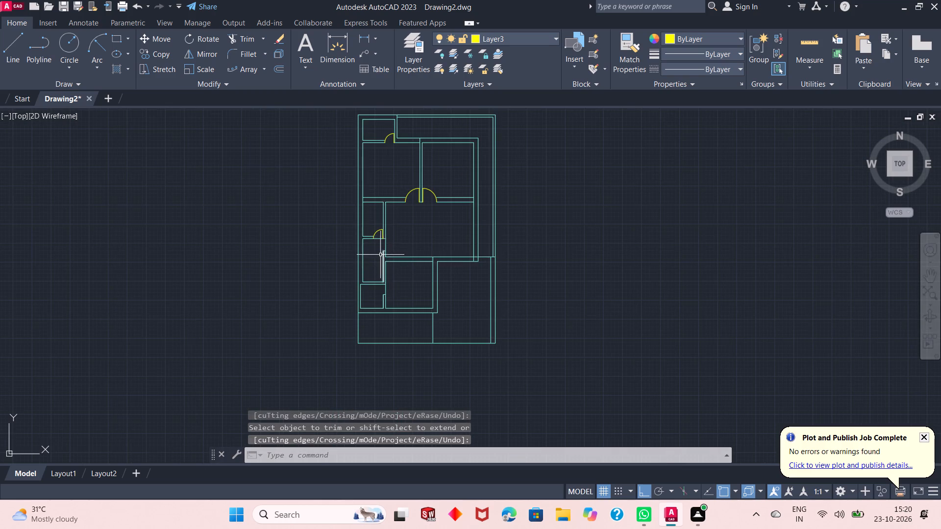
scroll(379, 254, "up", 4)
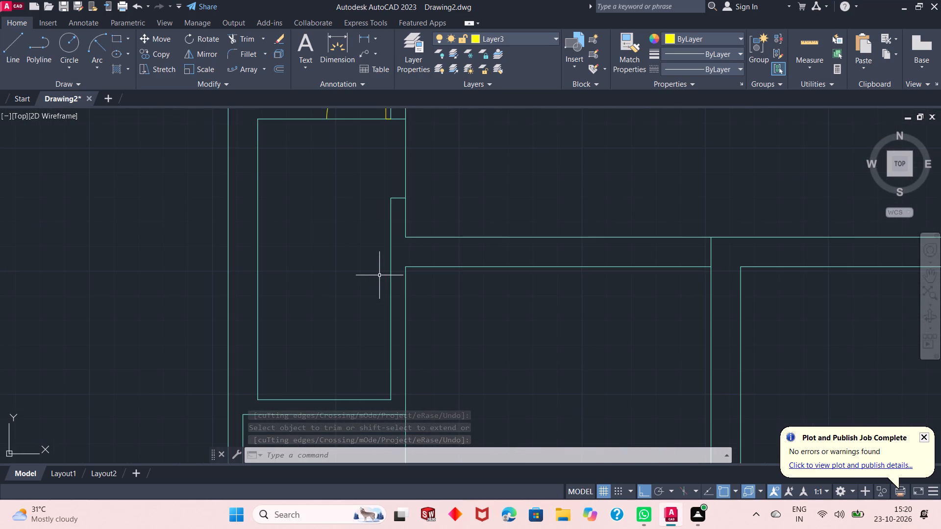
left_click(24, 49)
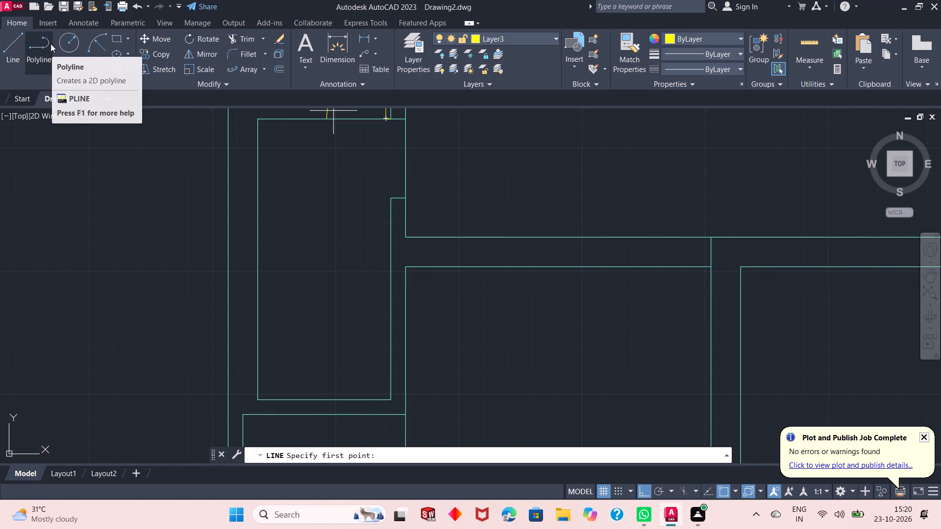
left_click(261, 36)
left_click(255, 79)
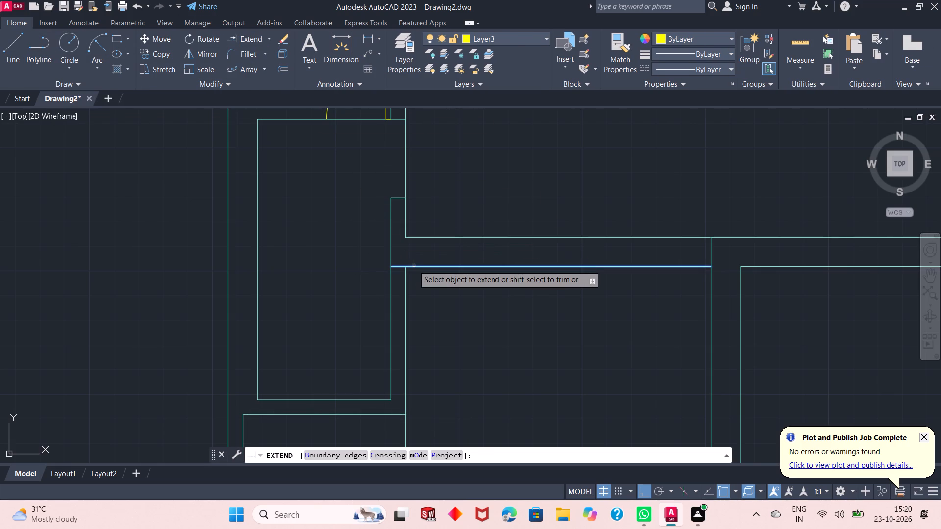
left_click(414, 265)
right_click(112, 141)
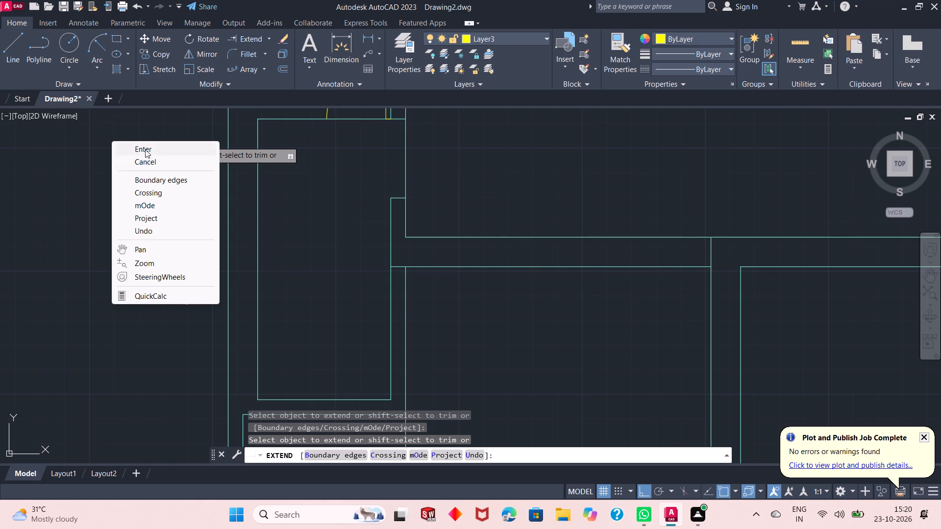
left_click(145, 146)
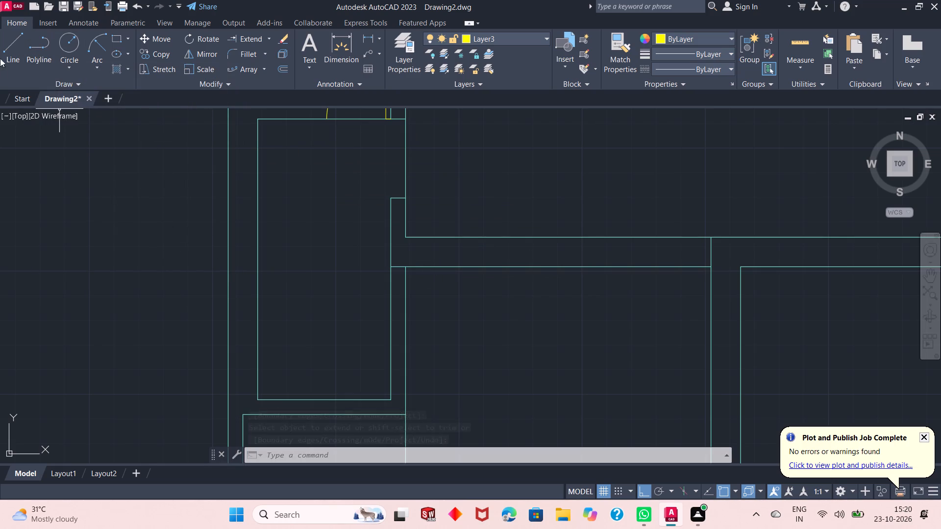
Draw a door line from the extended wall line's end at the narrow left room's partition, 2" down and 2' right.
left_click(19, 51)
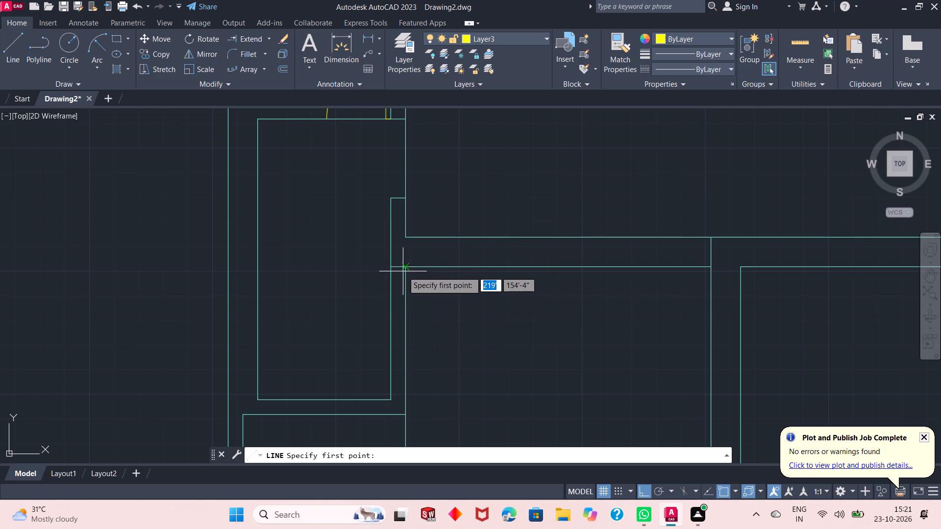
left_click(394, 267)
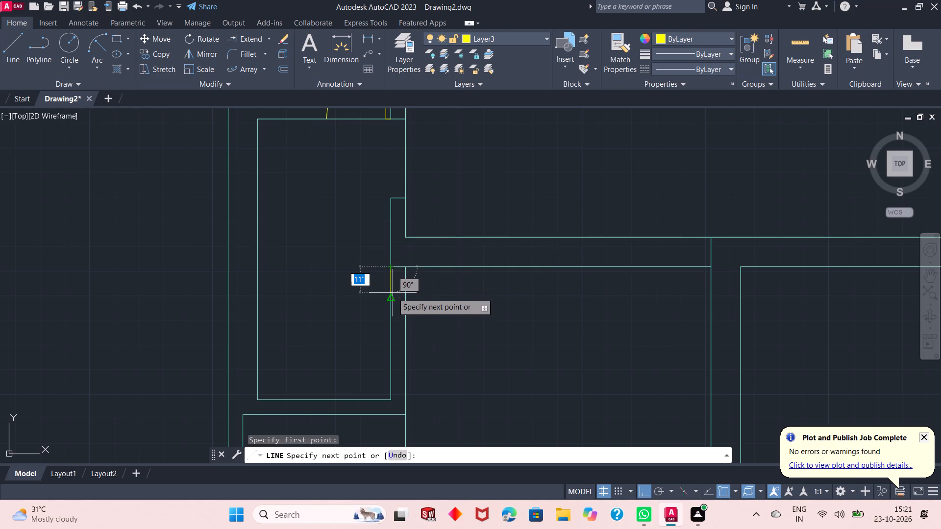
type("2\"")
key("Return")
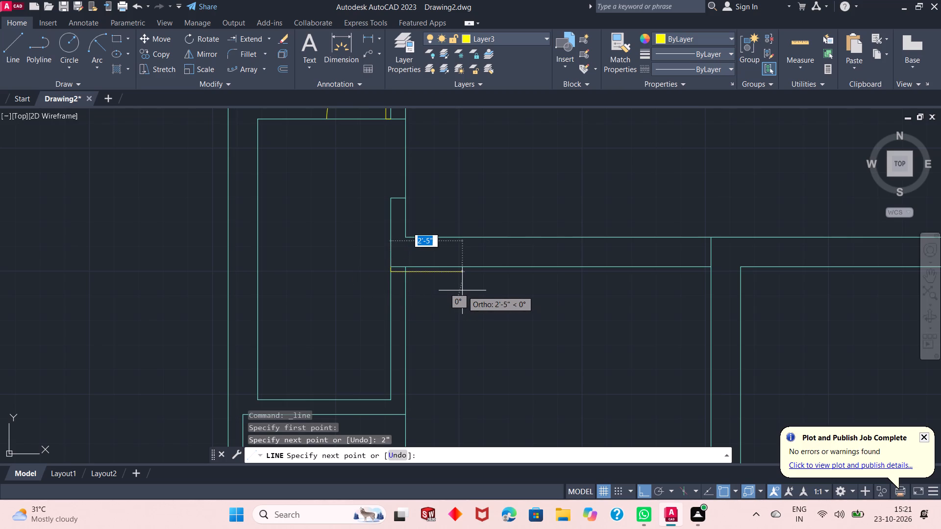
type("2'")
key("Return")
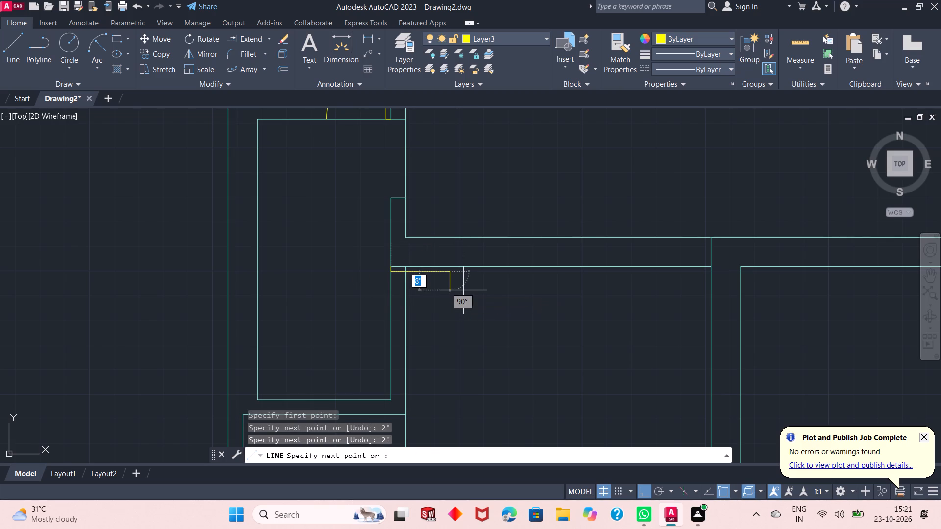
right_click(463, 290)
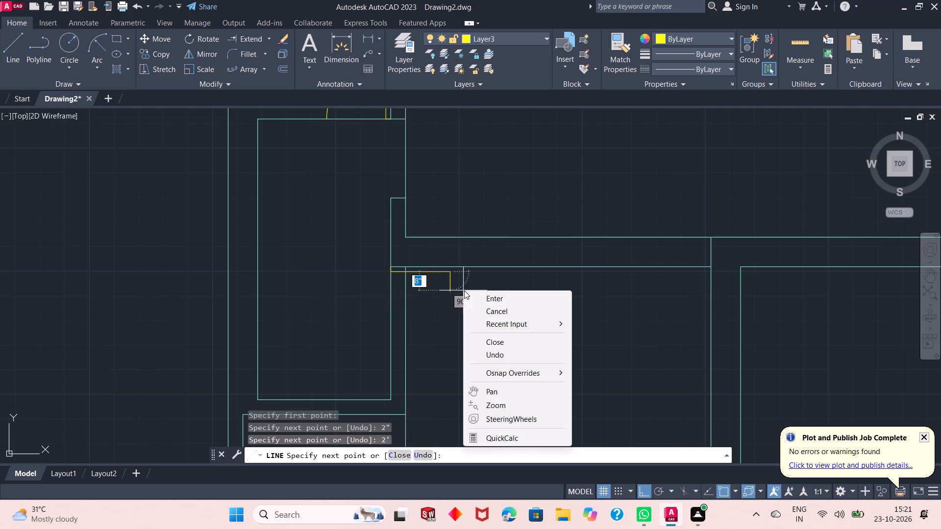
left_click(469, 295)
Offset the new 2' horizontal door line 2' downward.
left_click(443, 272)
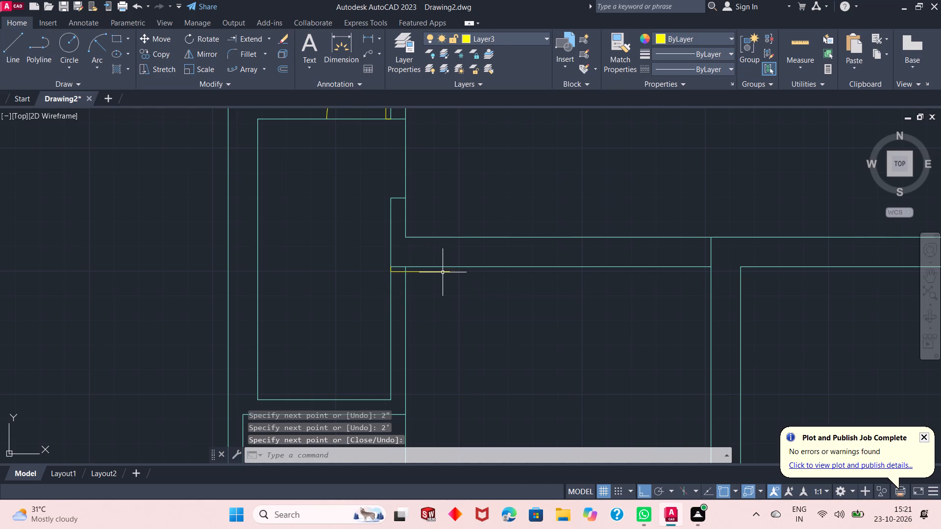
left_click(287, 70)
right_click(124, 139)
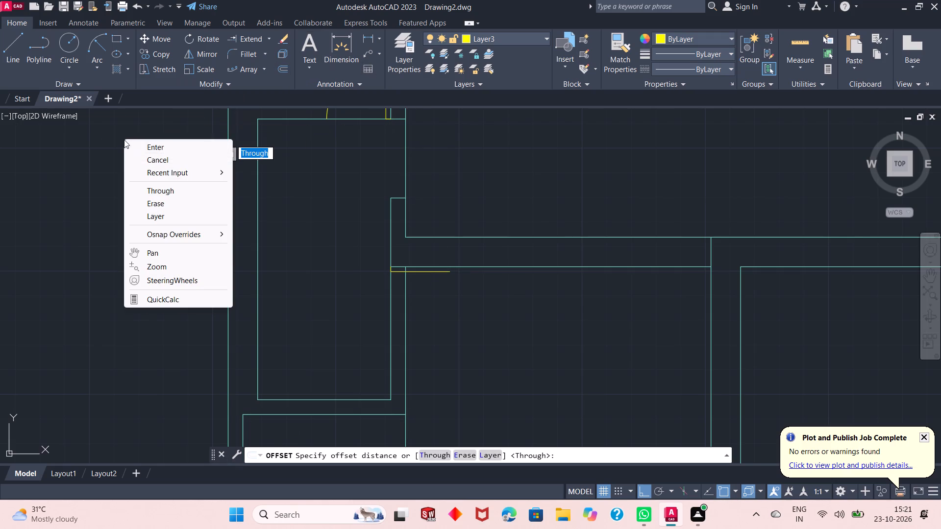
left_click(157, 144)
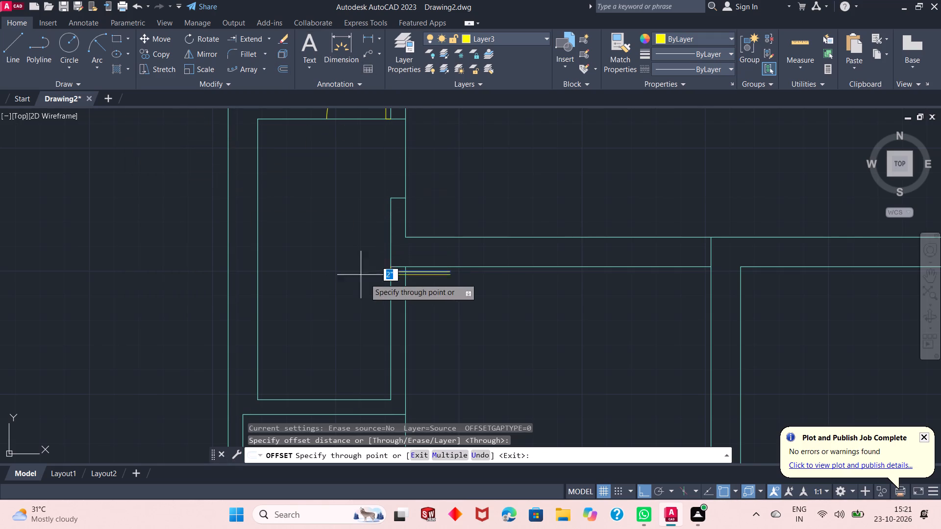
type("2'")
key("Return")
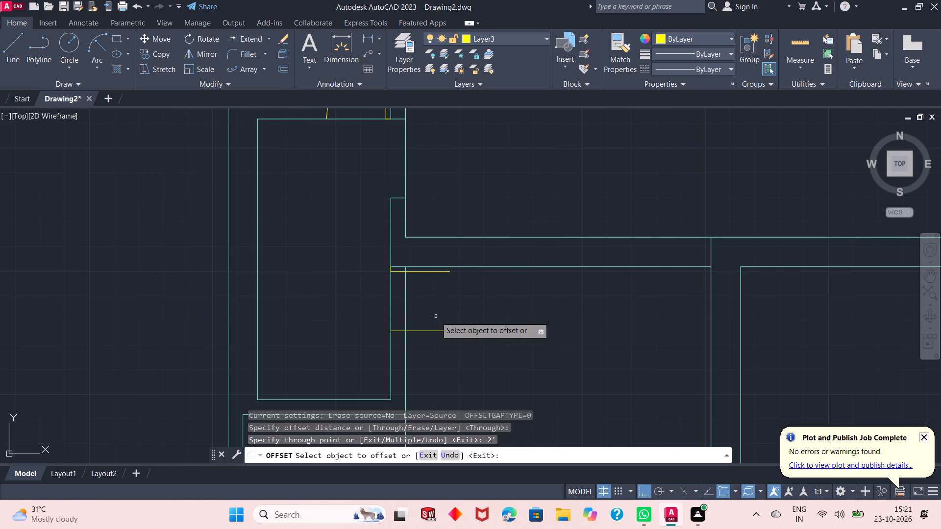
right_click(304, 215)
left_click(309, 216)
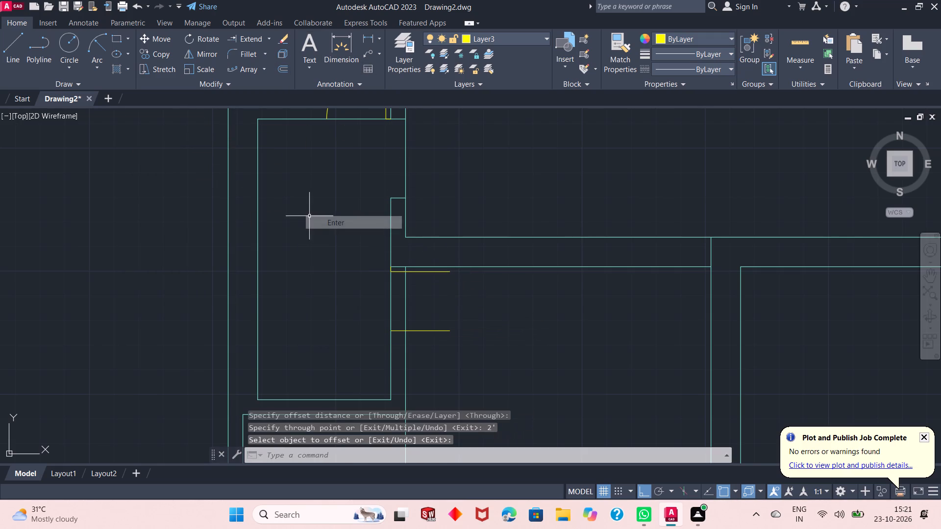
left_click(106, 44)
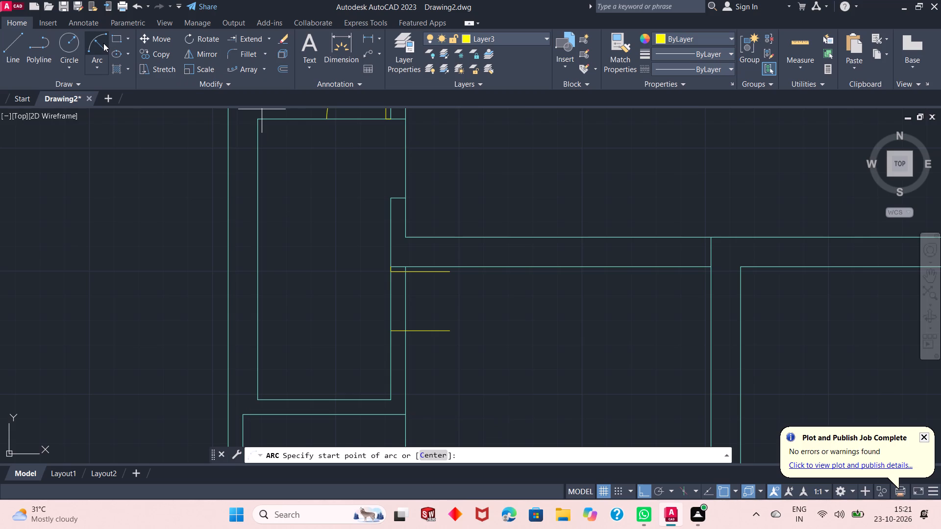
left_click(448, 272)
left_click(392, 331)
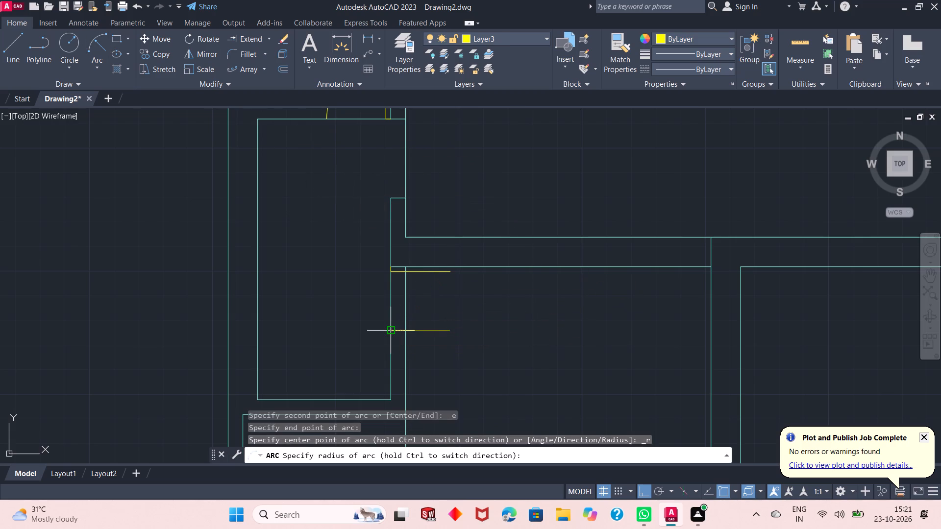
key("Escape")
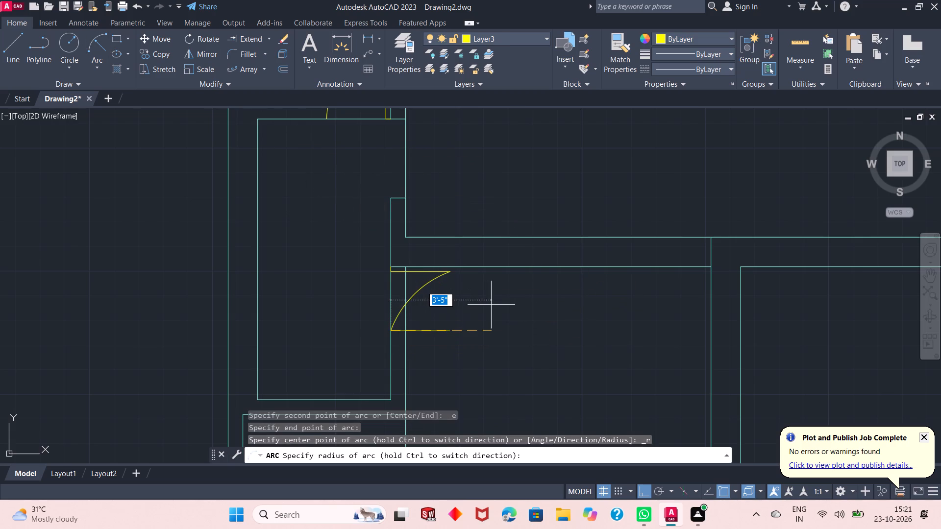
Draw a start-end-radius arc of 2' from the offset line's partition end to the free end of the door line.
left_click(100, 39)
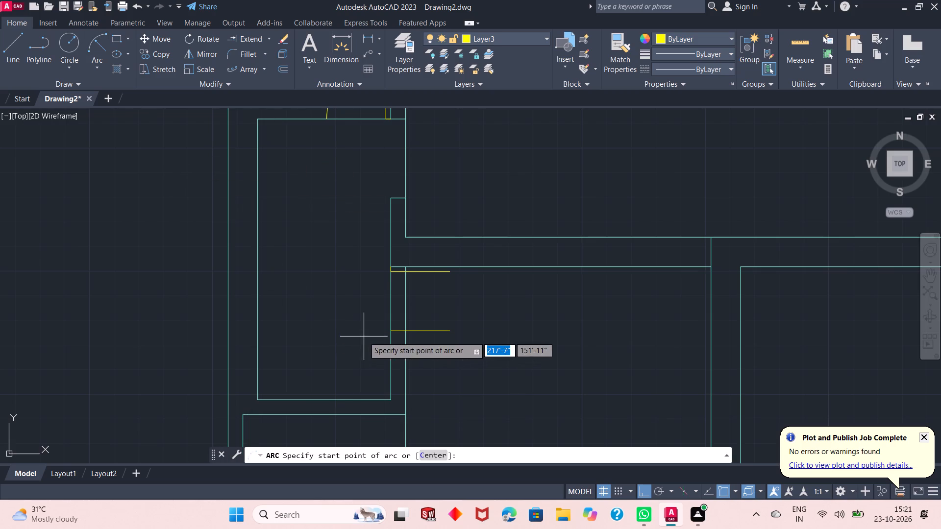
left_click(393, 332)
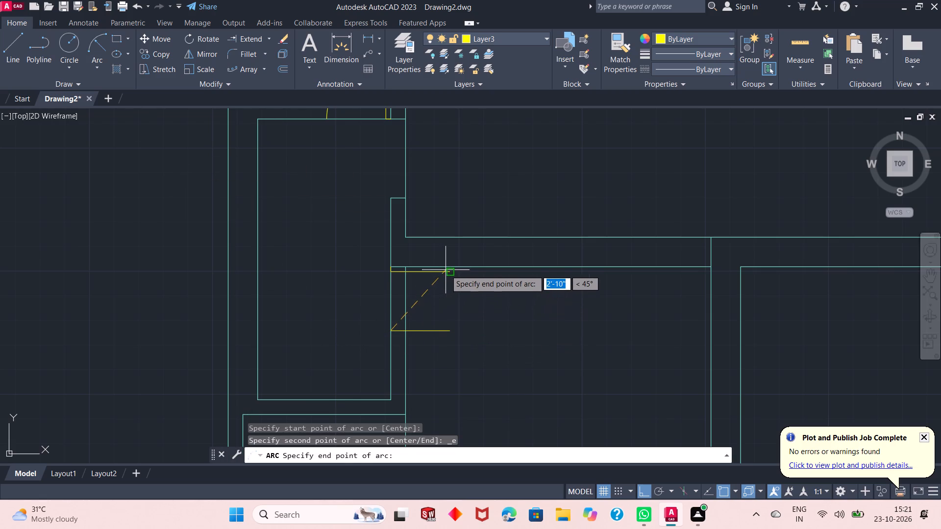
left_click(450, 270)
type("2'")
key("Return")
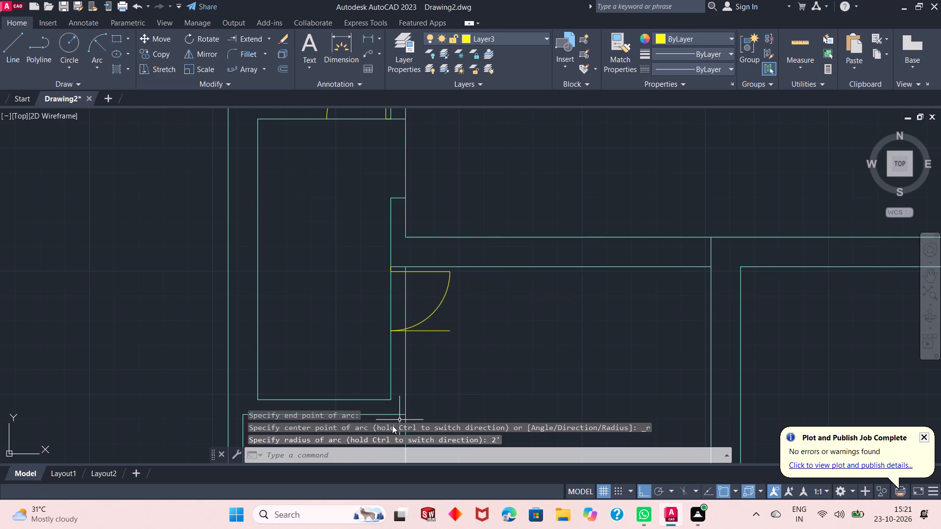
Erase the yellow offset line at the lower end of the new door arc.
left_click(448, 329)
left_click(444, 338)
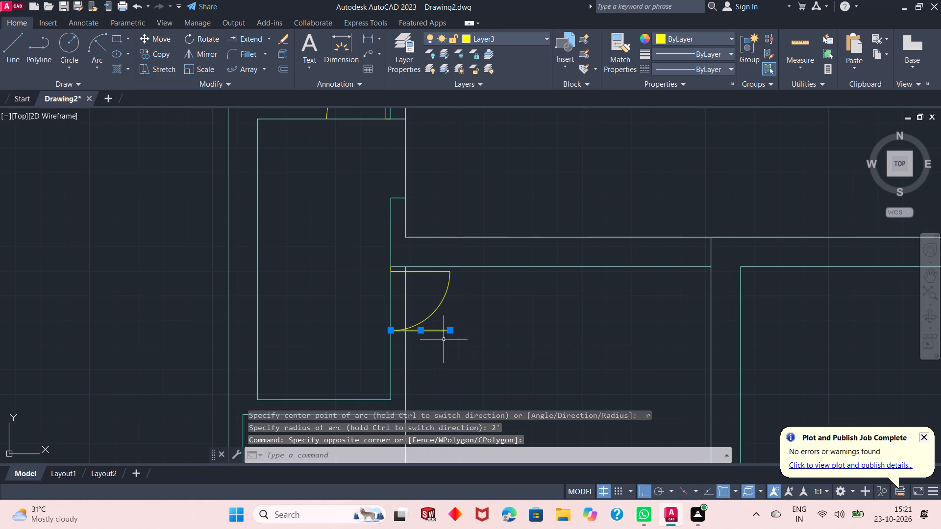
right_click(497, 308)
left_click(530, 263)
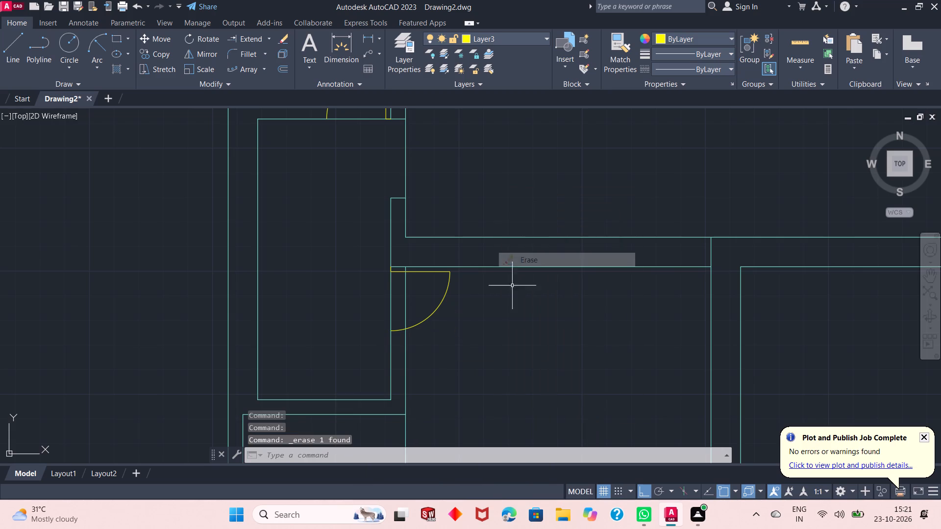
Trim the short piece of the right-hand partition line between the horizontal wall line and the new door line.
scroll(450, 325, "down", 3)
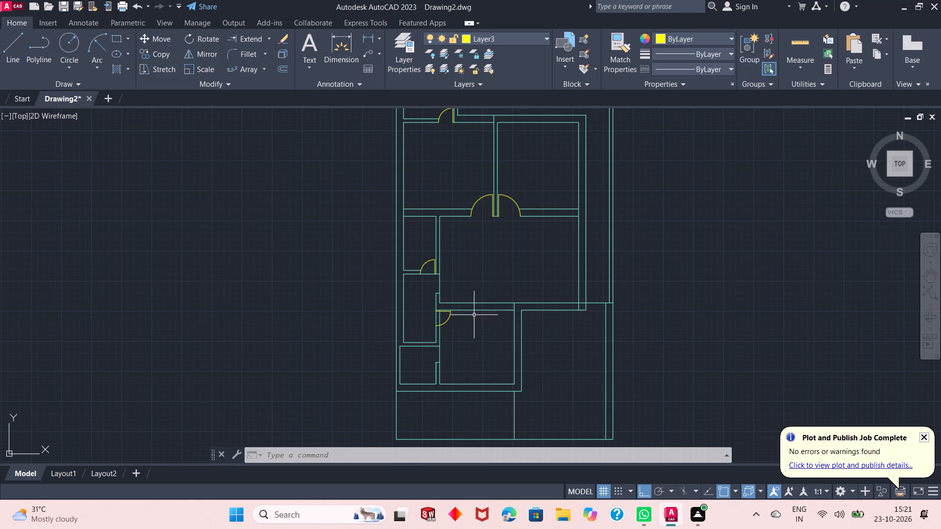
scroll(453, 328, "up", 3)
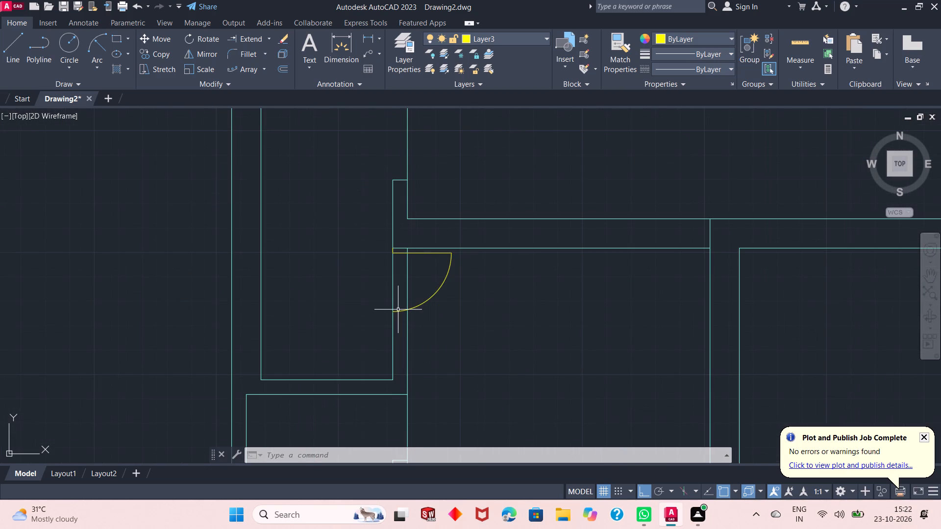
scroll(395, 259, "up", 1)
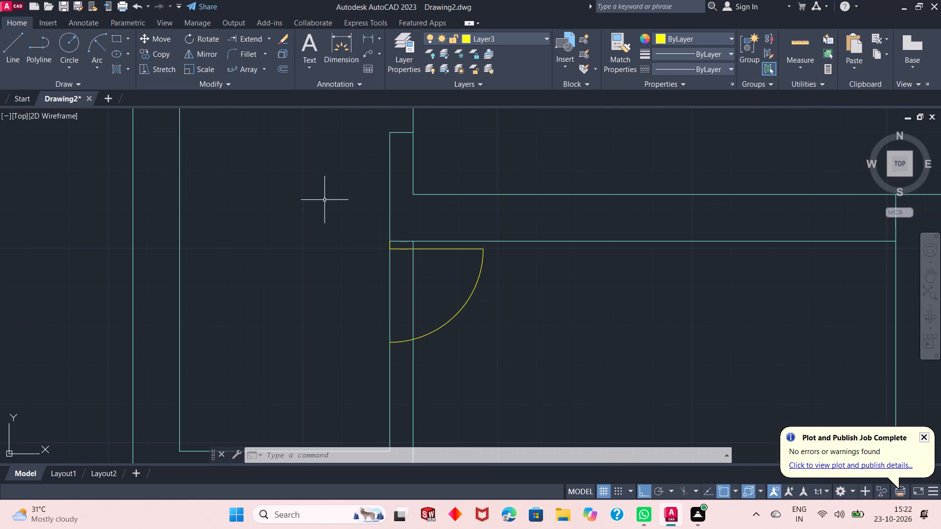
left_click(267, 40)
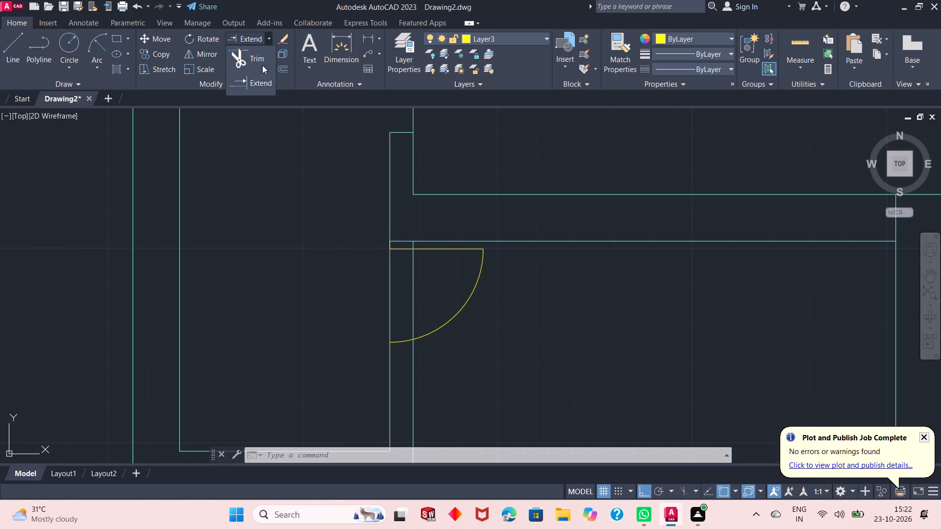
left_click(254, 58)
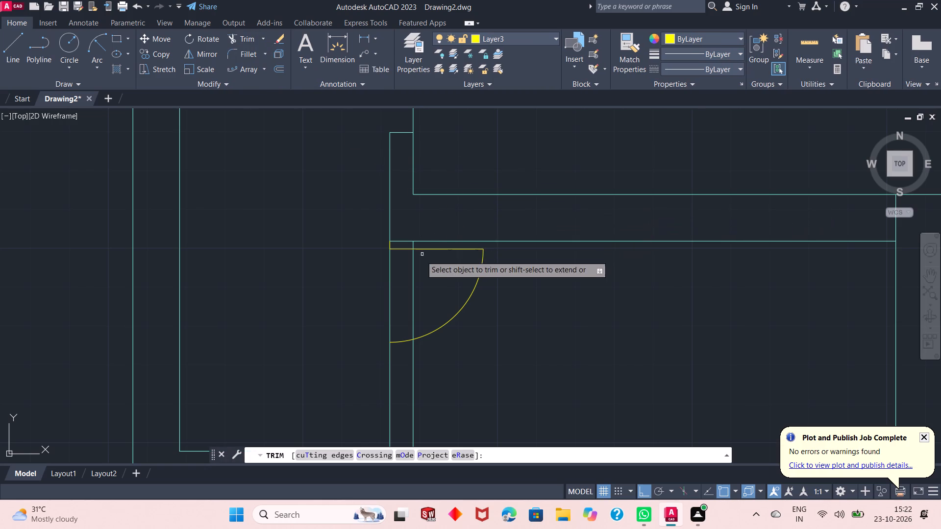
scroll(421, 256, "up", 1)
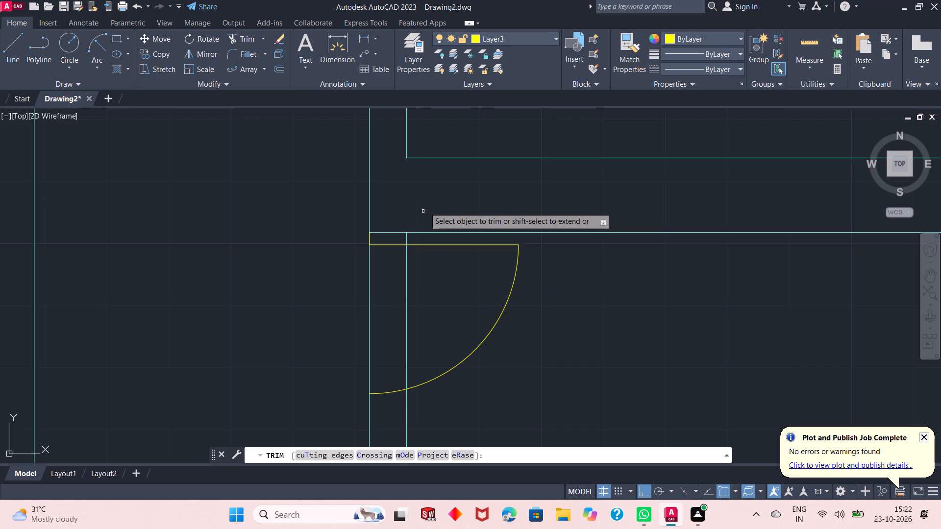
left_click(407, 238)
right_click(412, 196)
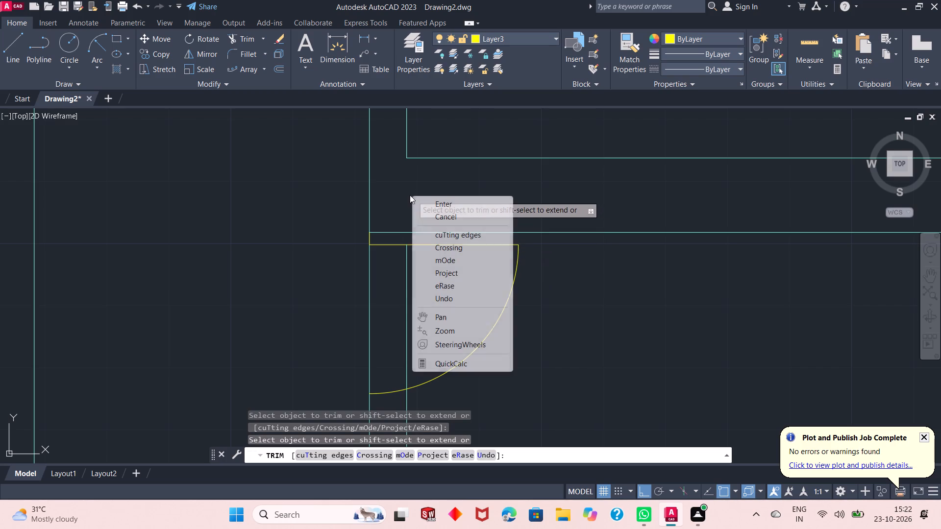
left_click(422, 204)
scroll(426, 219, "down", 1)
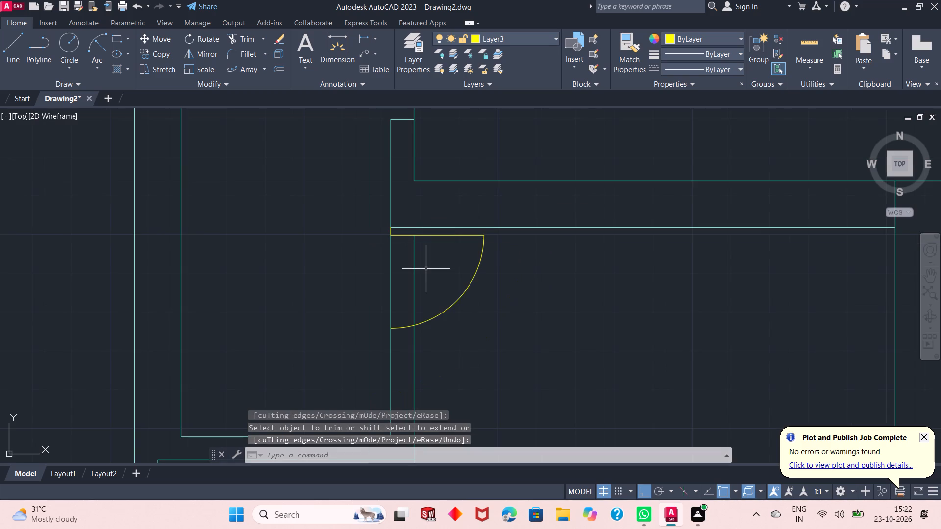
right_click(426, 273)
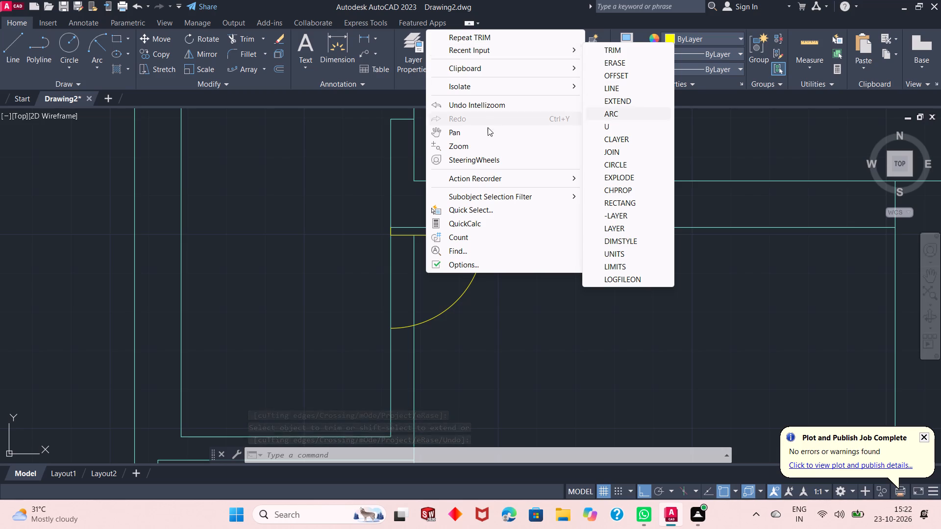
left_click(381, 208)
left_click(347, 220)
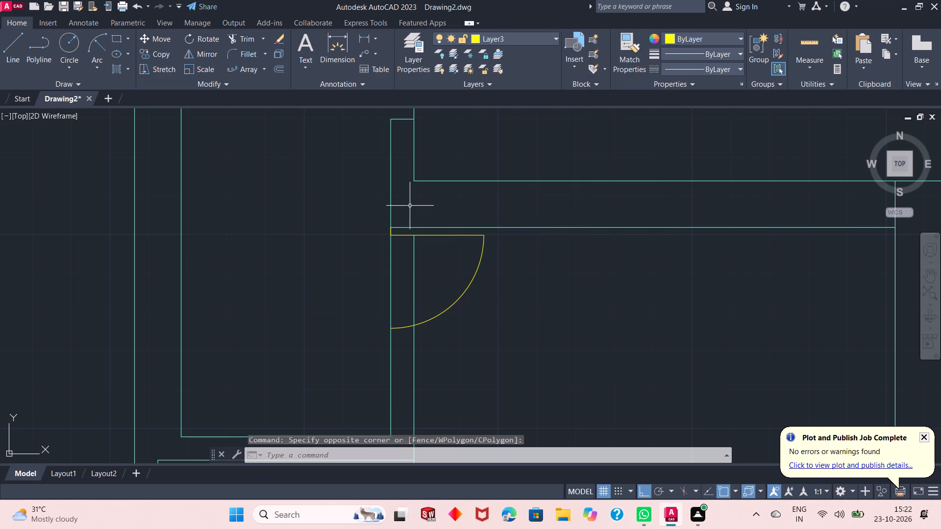
Trim the right-hand partition line inside the new door swing, between the door line and the arc.
scroll(410, 203, "down", 1)
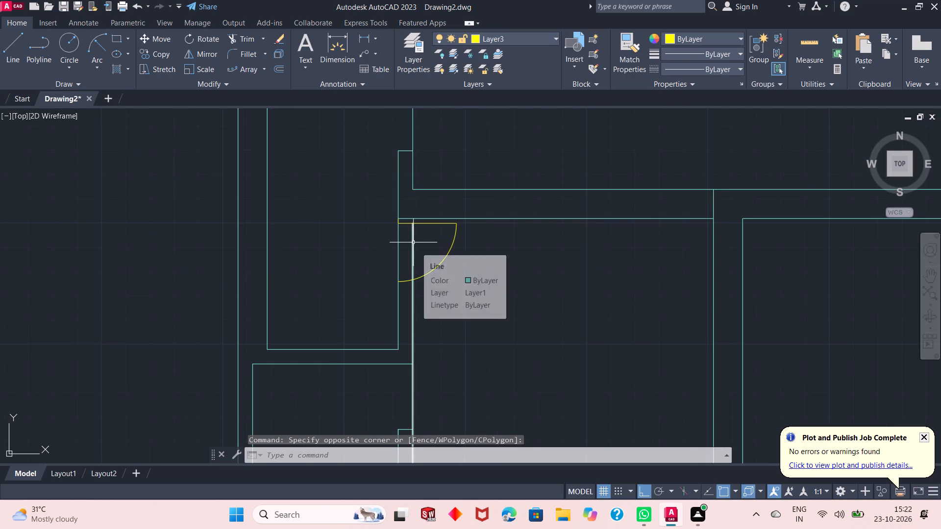
scroll(414, 242, "up", 1)
left_click(246, 39)
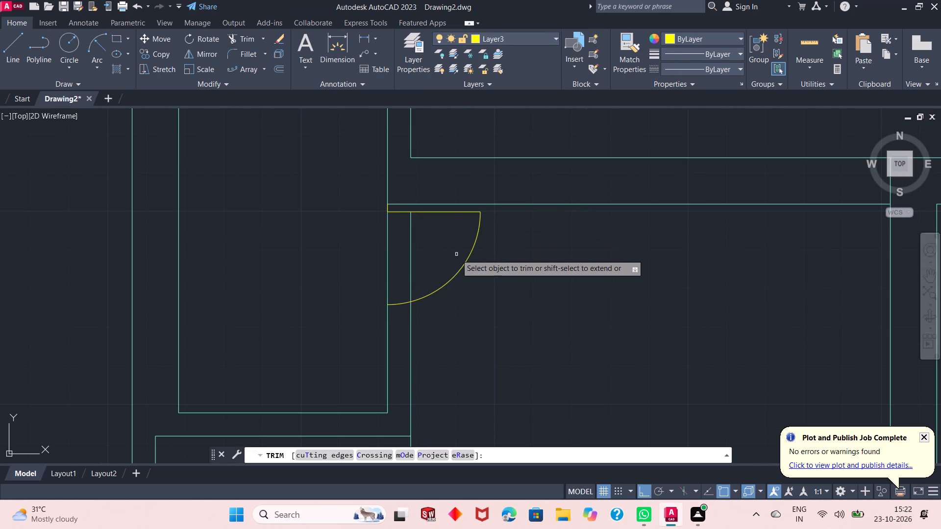
left_click(434, 246)
left_click(403, 258)
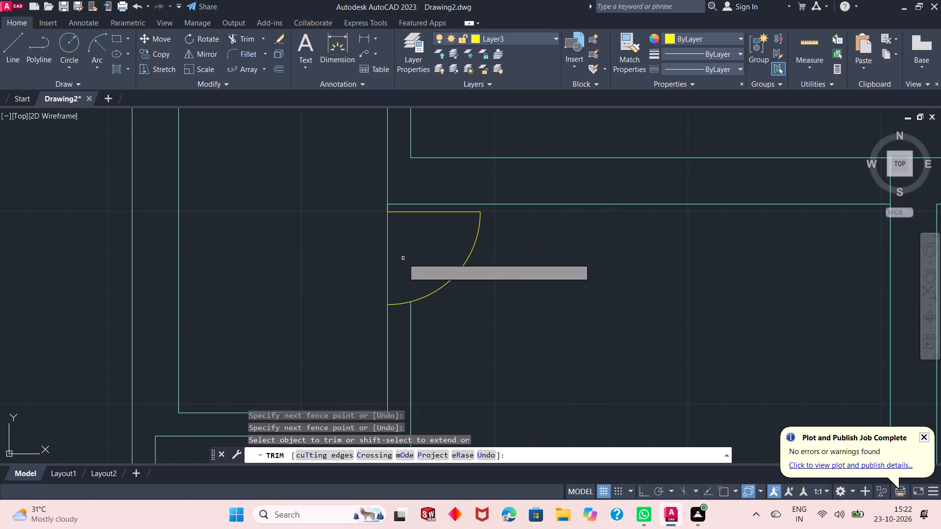
right_click(281, 232)
left_click(285, 234)
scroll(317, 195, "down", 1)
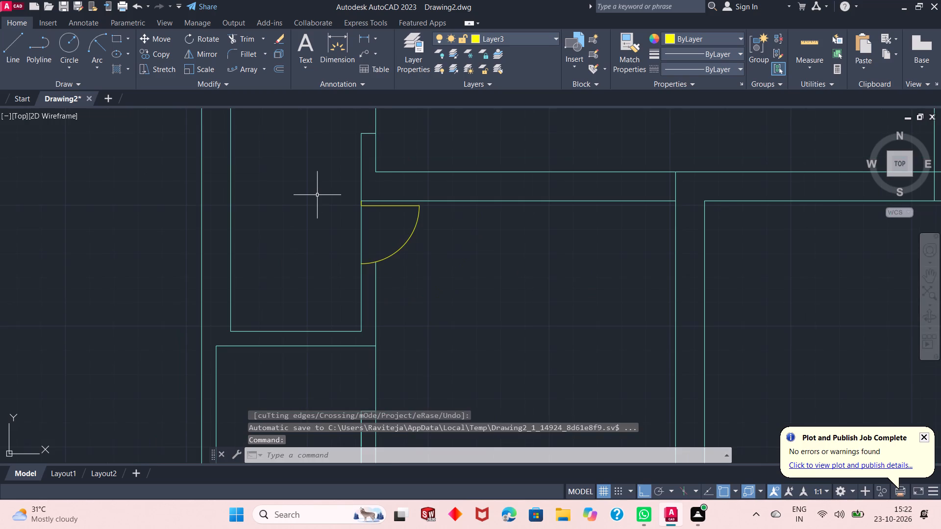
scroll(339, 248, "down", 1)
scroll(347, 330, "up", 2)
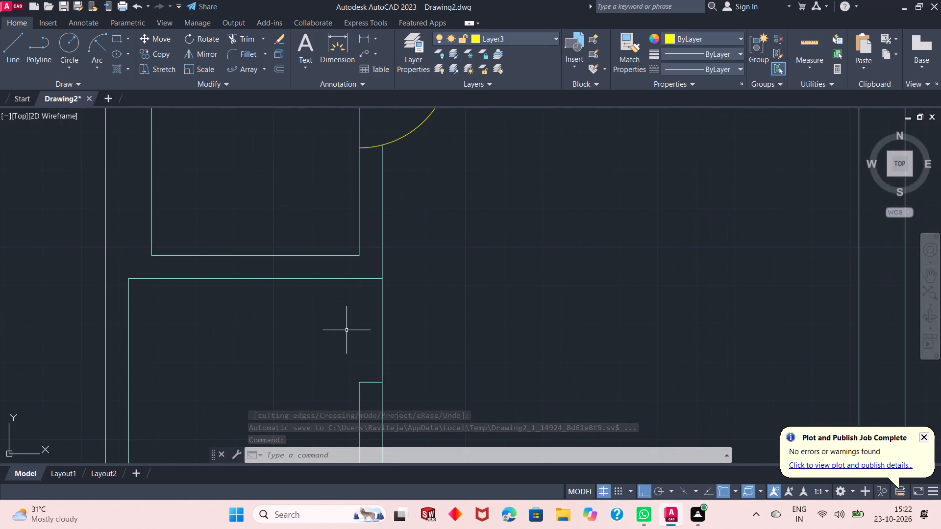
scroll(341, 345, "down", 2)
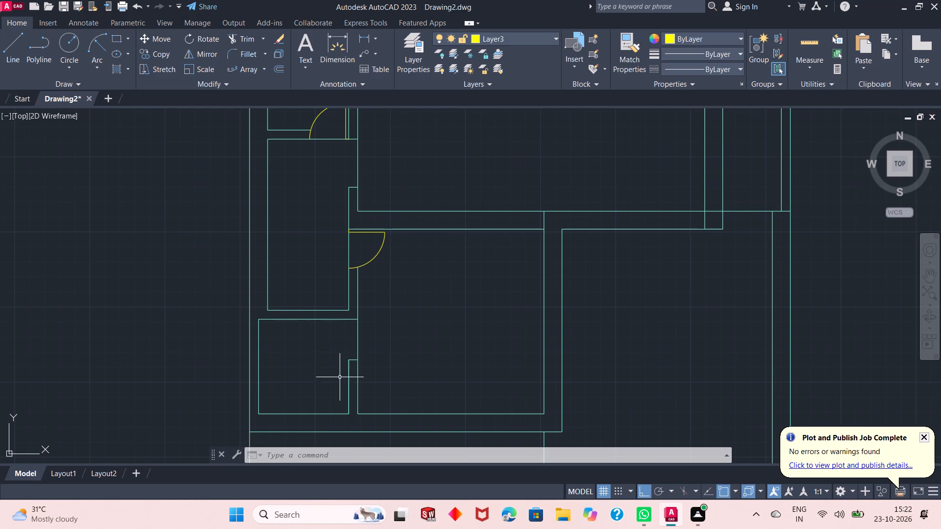
Quick-measure the room below the horizontal wall, beside the new 2' door swing.
scroll(337, 376, "down", 1)
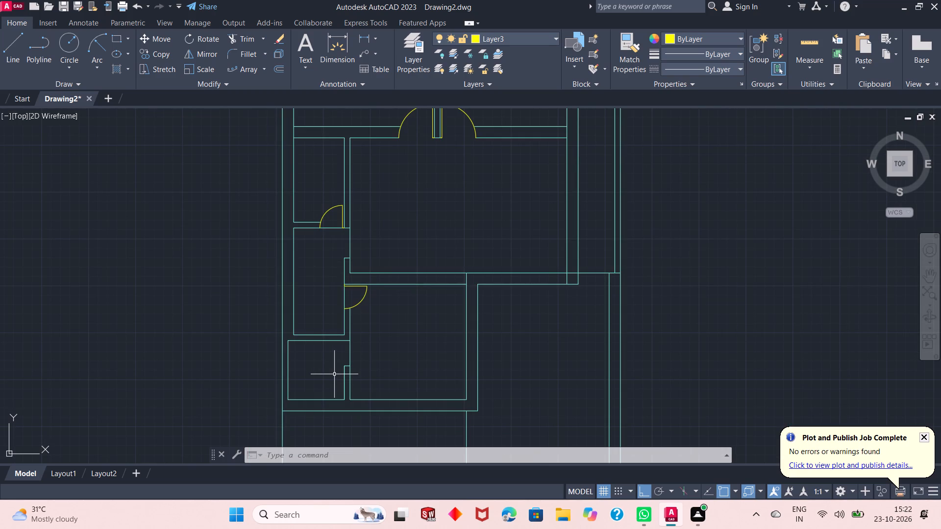
scroll(441, 290, "up", 1)
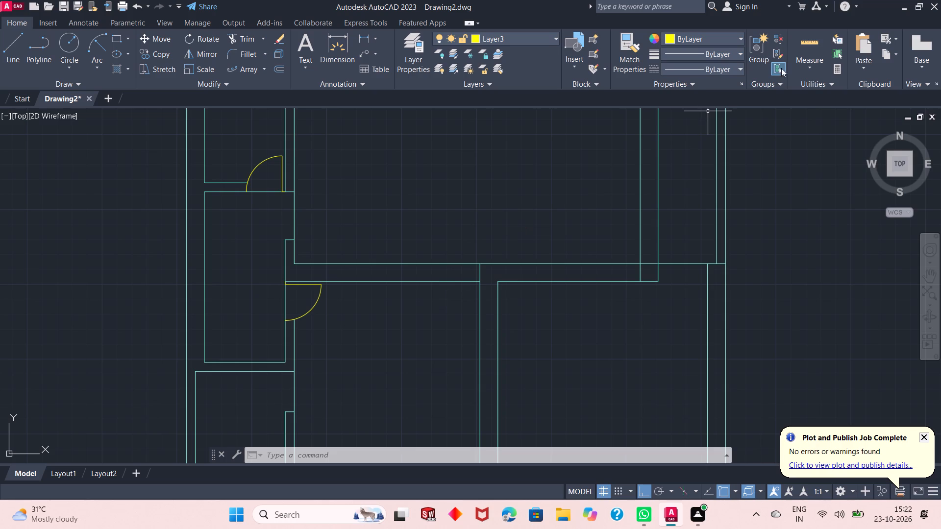
left_click(816, 41)
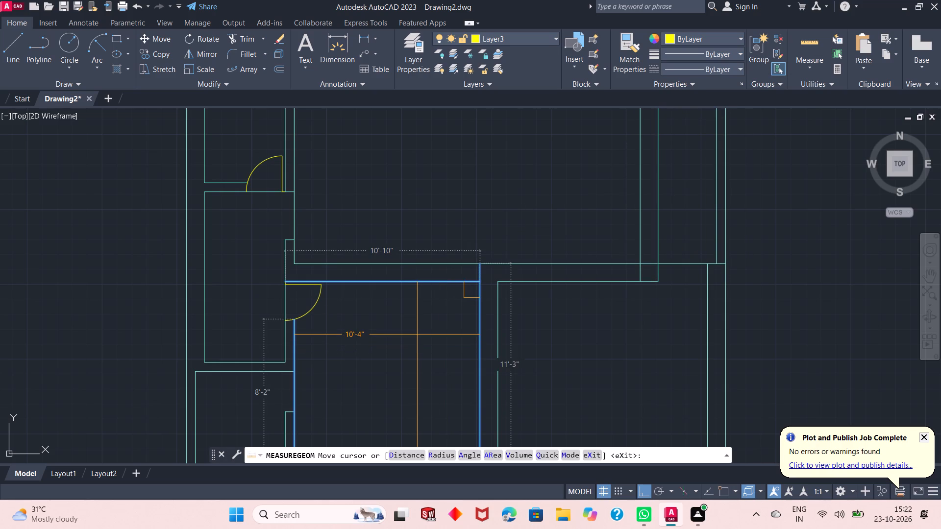
scroll(420, 327, "down", 1)
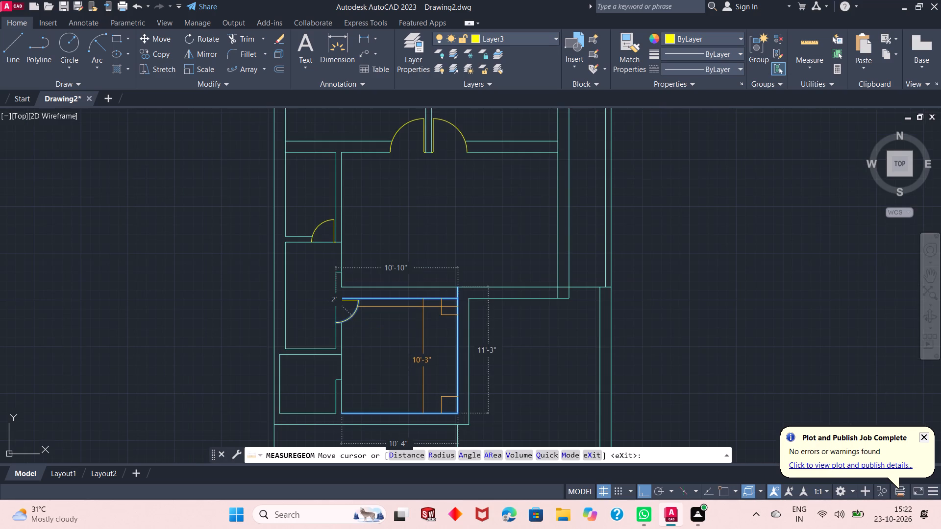
key("Escape")
Draw a door line from the wall corner at the lower room's upper right: 2" left, then 3' down.
scroll(487, 284, "up", 1)
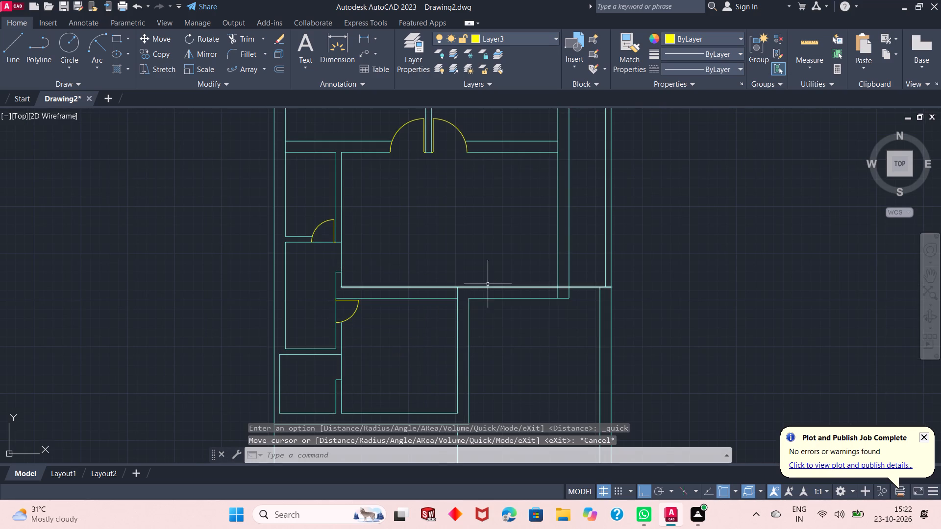
left_click(19, 56)
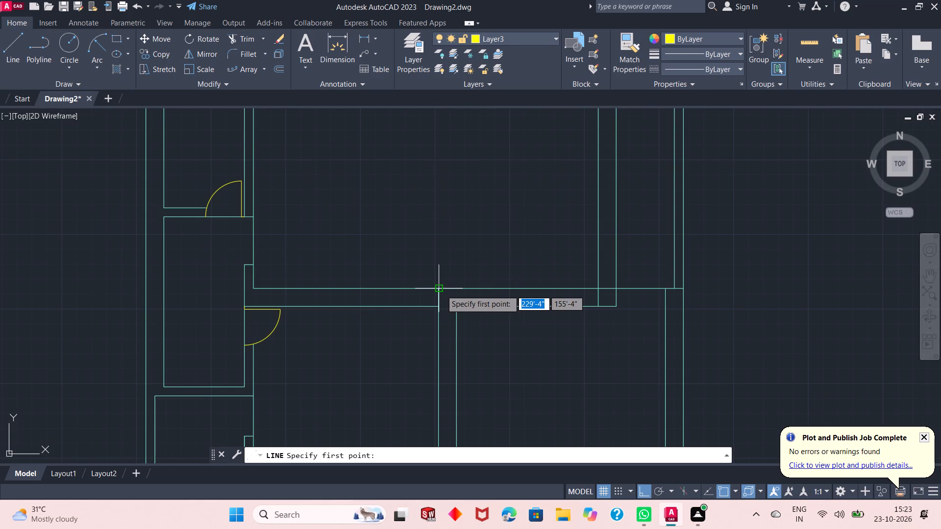
left_click(441, 290)
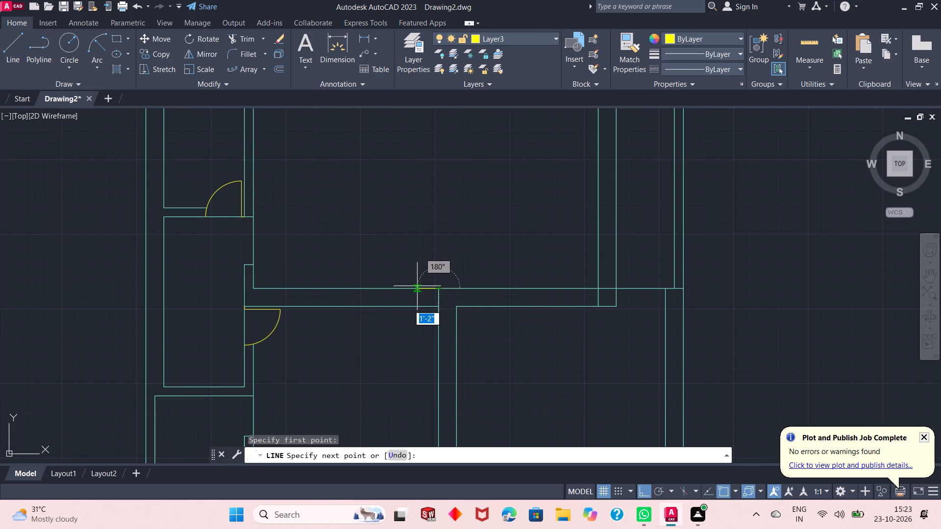
type("2\"")
key("Return")
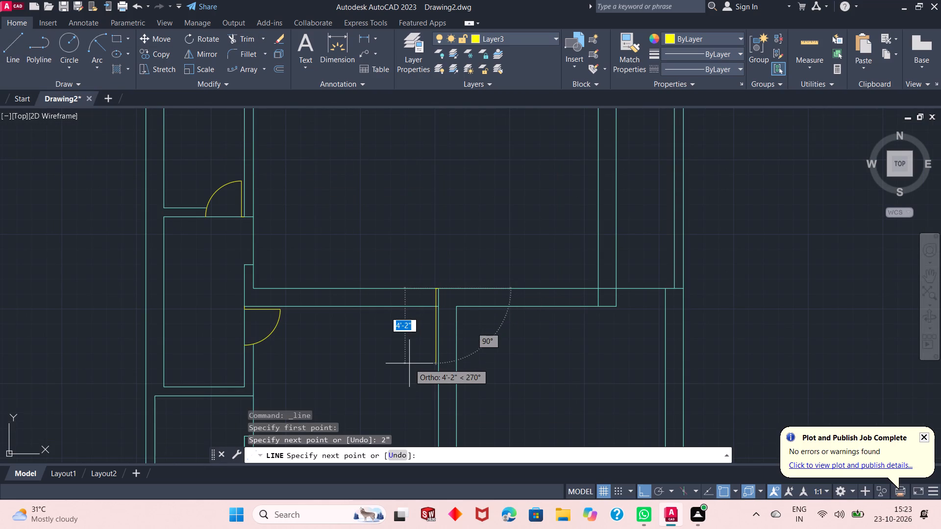
type("3'")
key("Return")
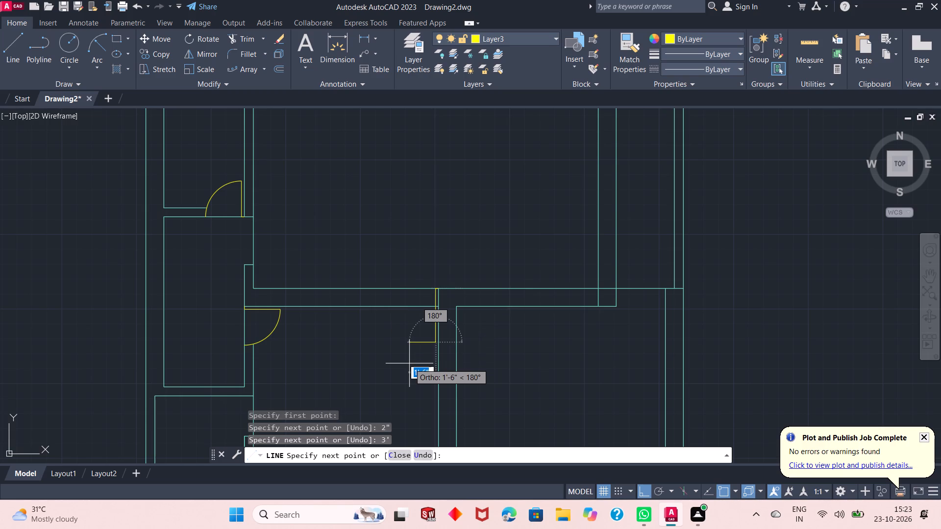
right_click(409, 364)
left_click(453, 216)
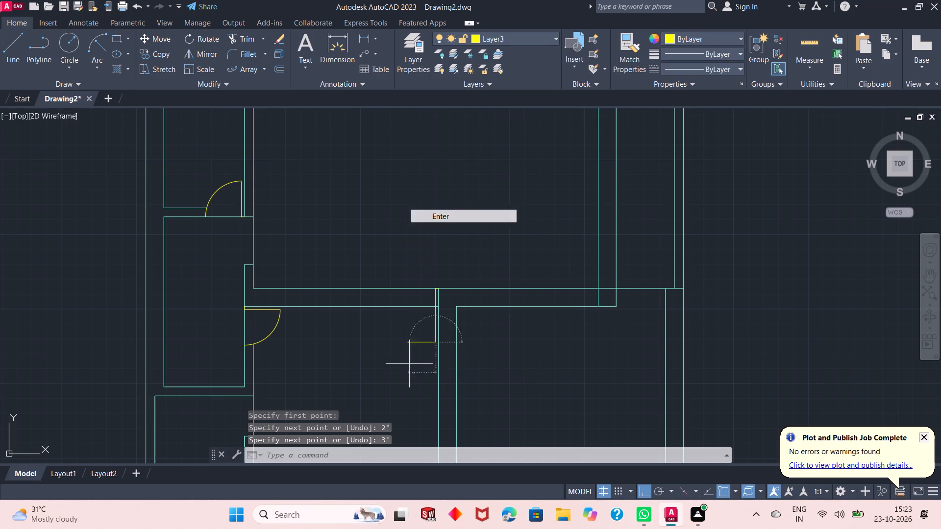
Offset the new vertical 3' door line 2'6" to the left, along the horizontal wall.
scroll(465, 314, "up", 1)
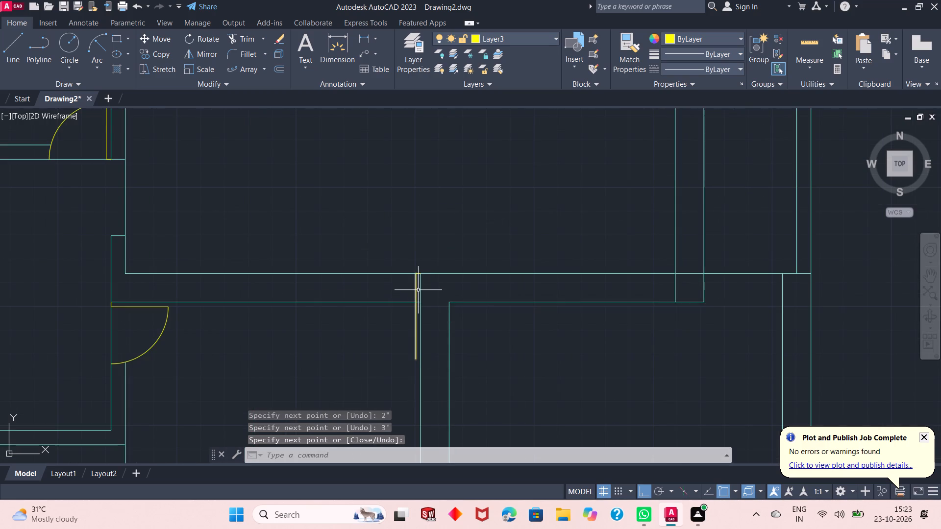
left_click(419, 288)
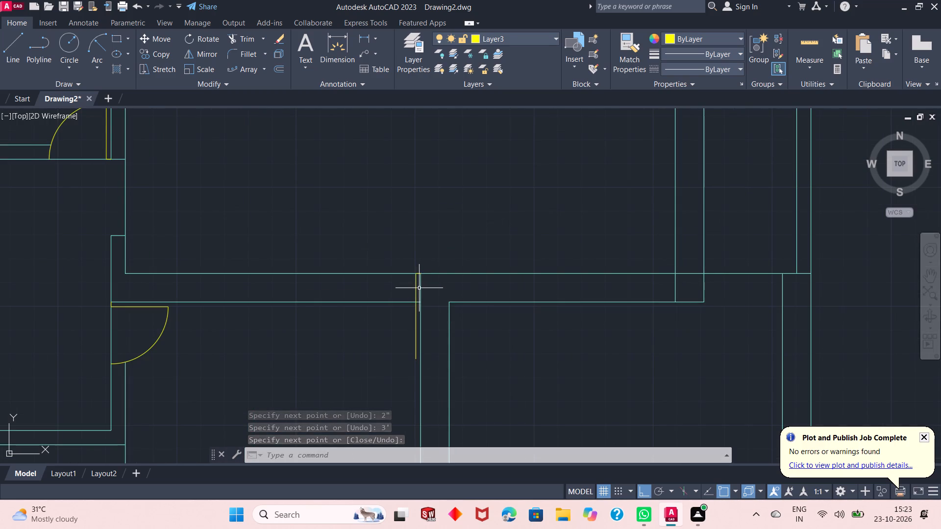
key("Escape")
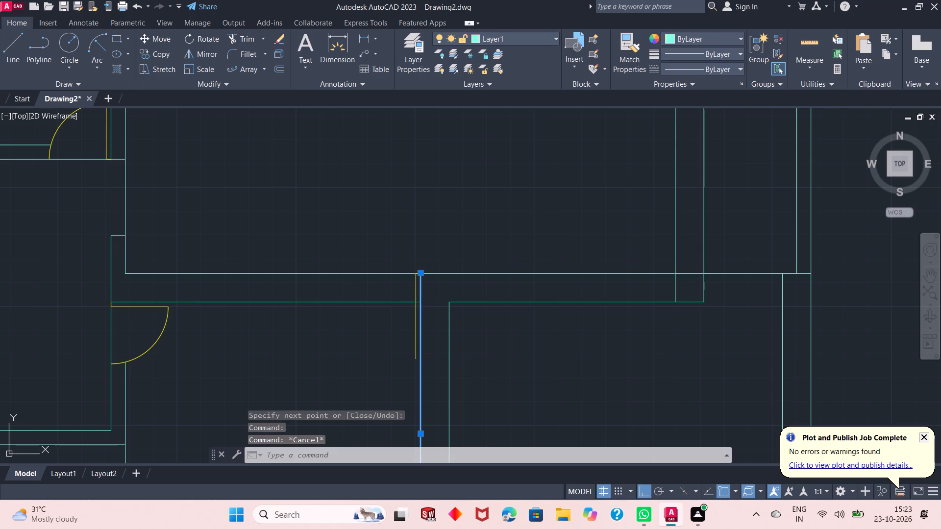
left_click(414, 288)
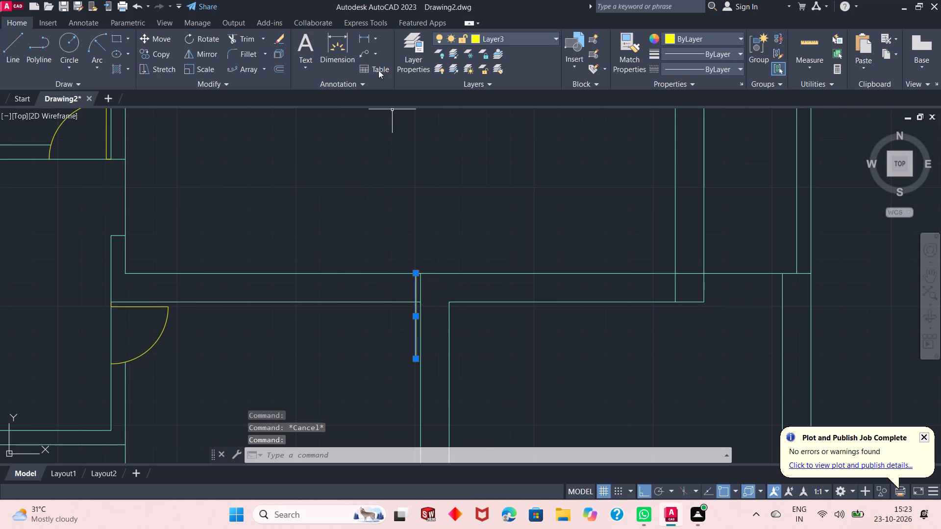
left_click(277, 67)
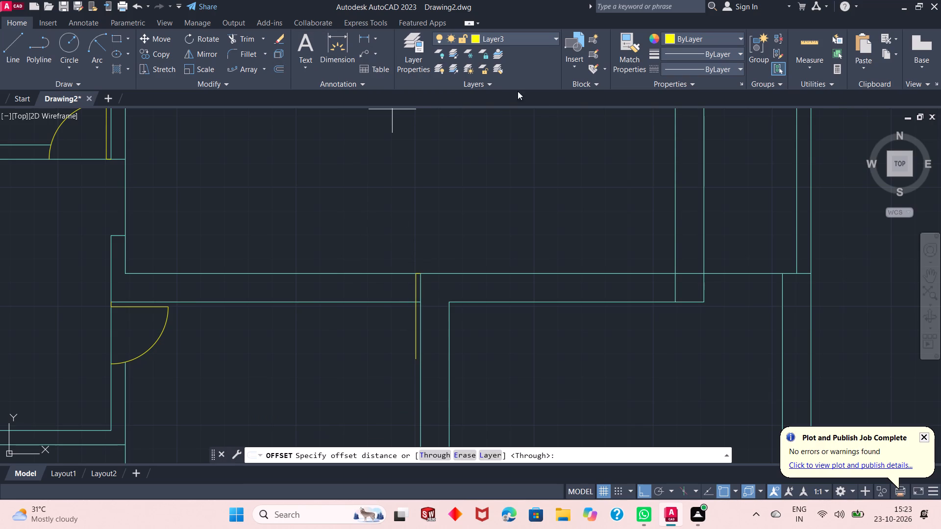
right_click(500, 218)
left_click(510, 221)
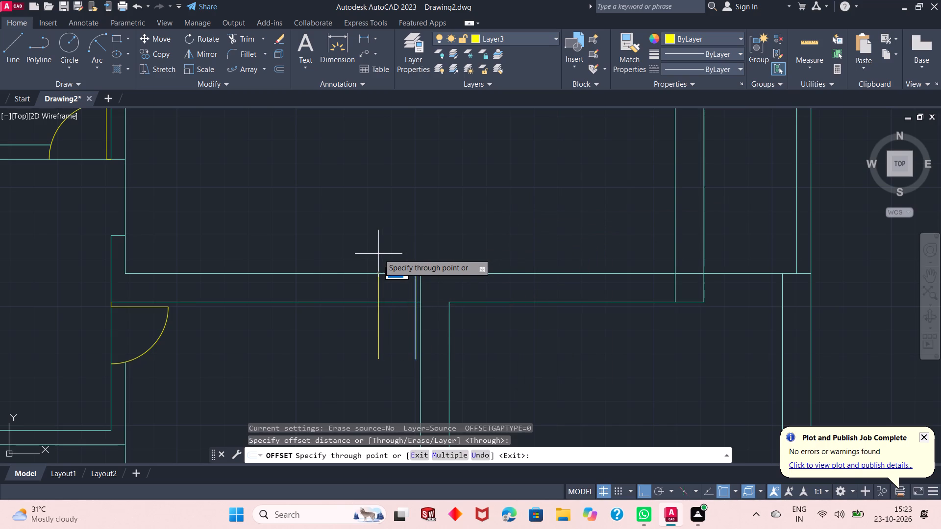
type("2'6\"")
key("Return")
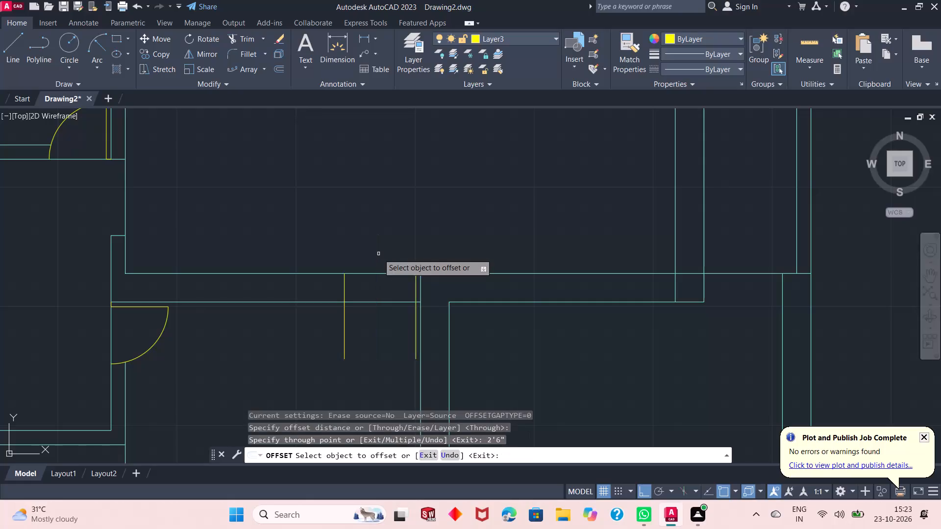
right_click(378, 254)
left_click(397, 263)
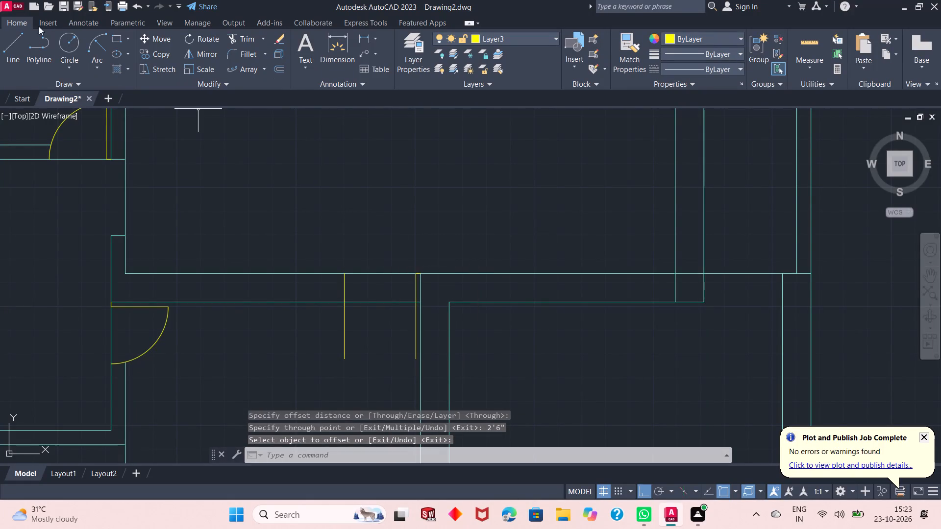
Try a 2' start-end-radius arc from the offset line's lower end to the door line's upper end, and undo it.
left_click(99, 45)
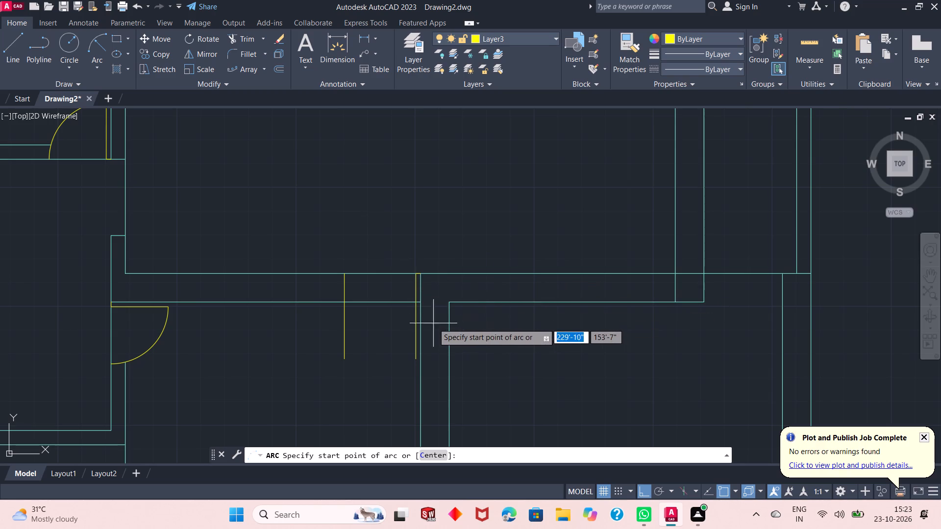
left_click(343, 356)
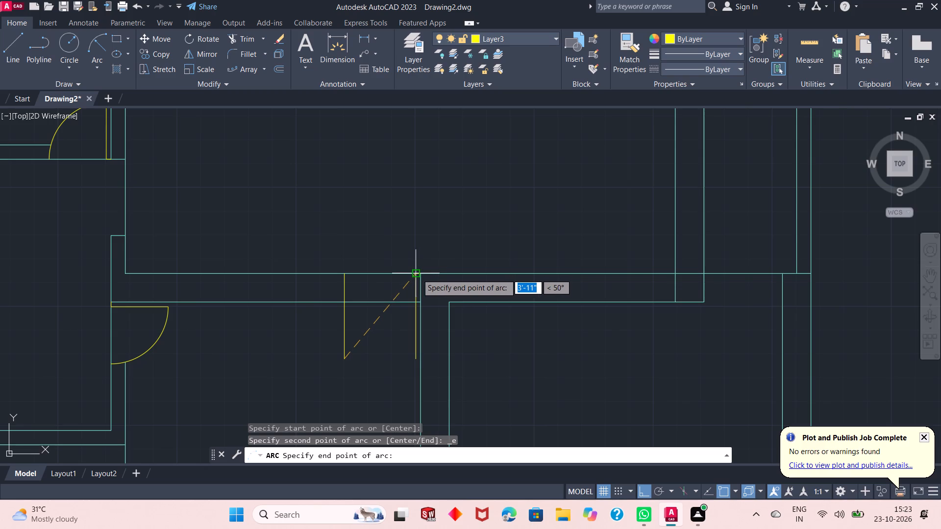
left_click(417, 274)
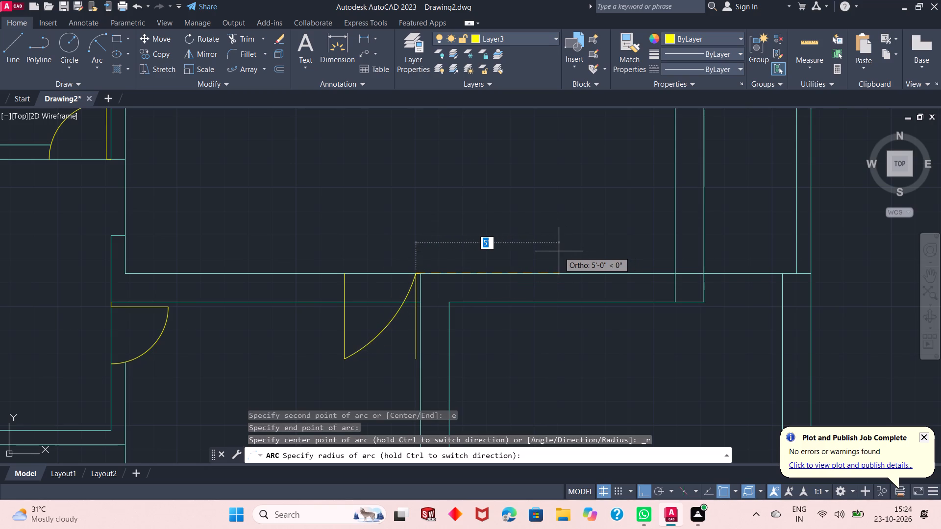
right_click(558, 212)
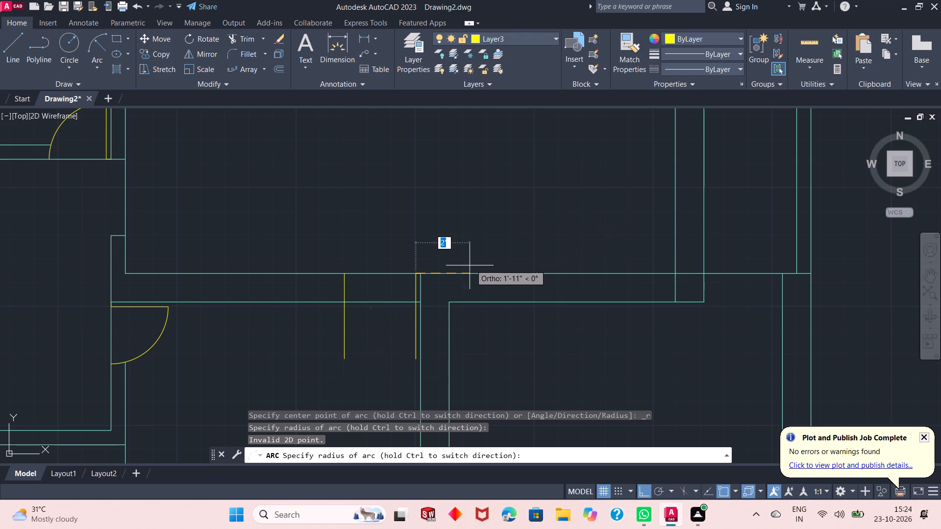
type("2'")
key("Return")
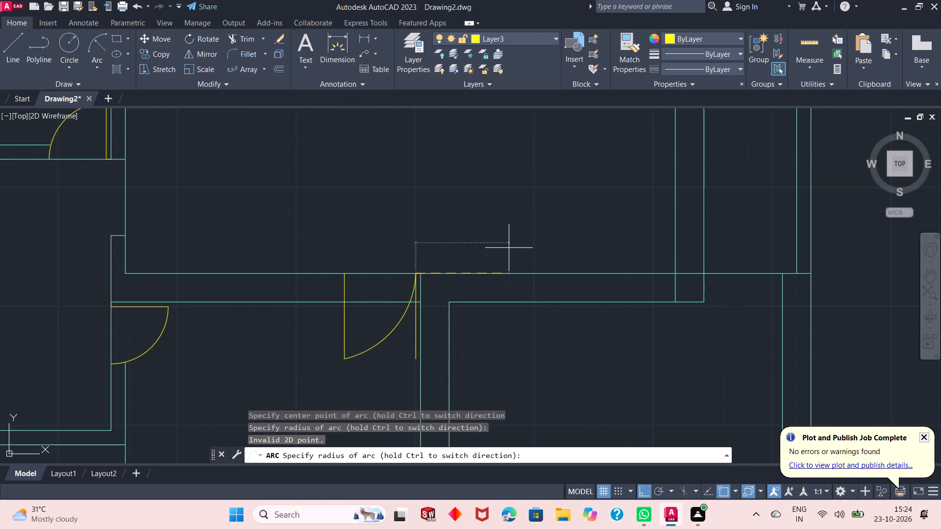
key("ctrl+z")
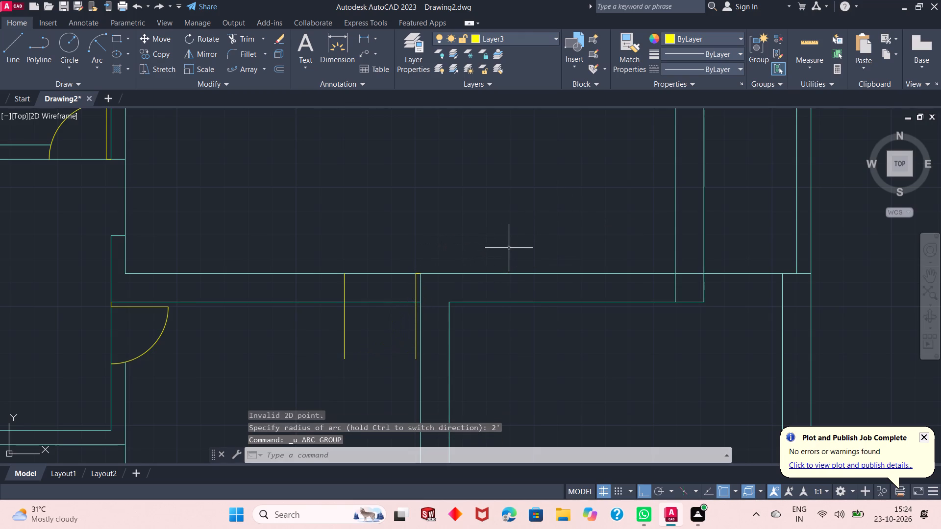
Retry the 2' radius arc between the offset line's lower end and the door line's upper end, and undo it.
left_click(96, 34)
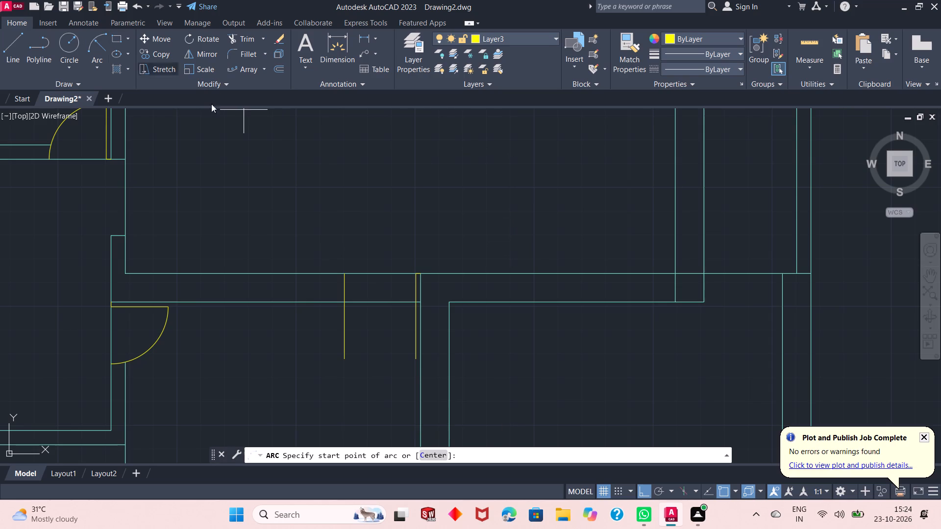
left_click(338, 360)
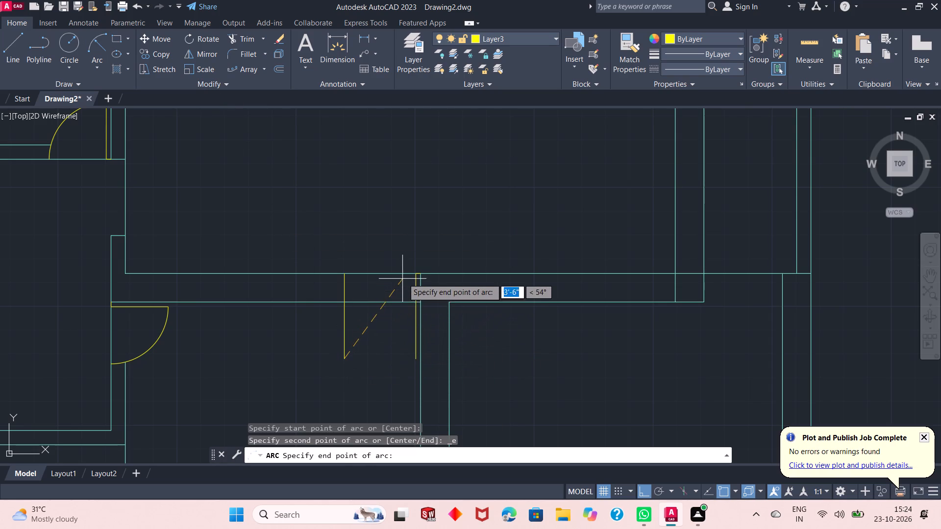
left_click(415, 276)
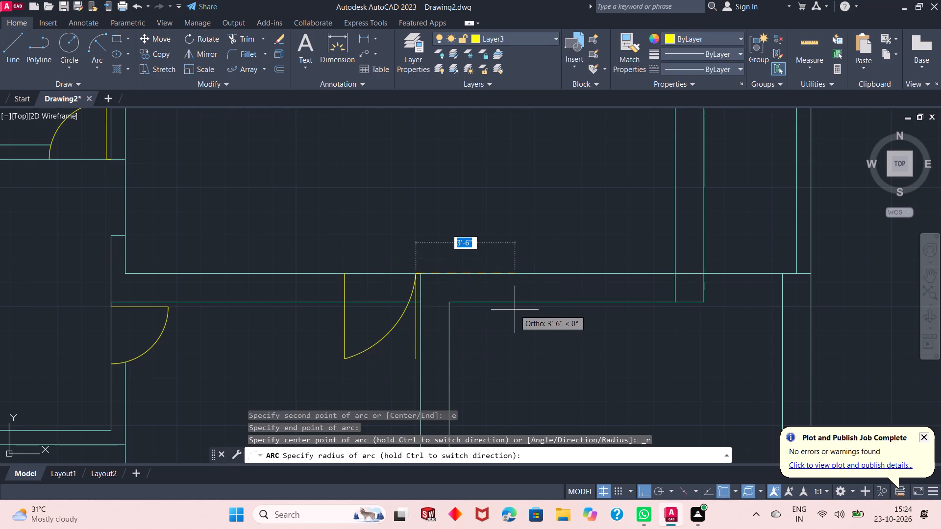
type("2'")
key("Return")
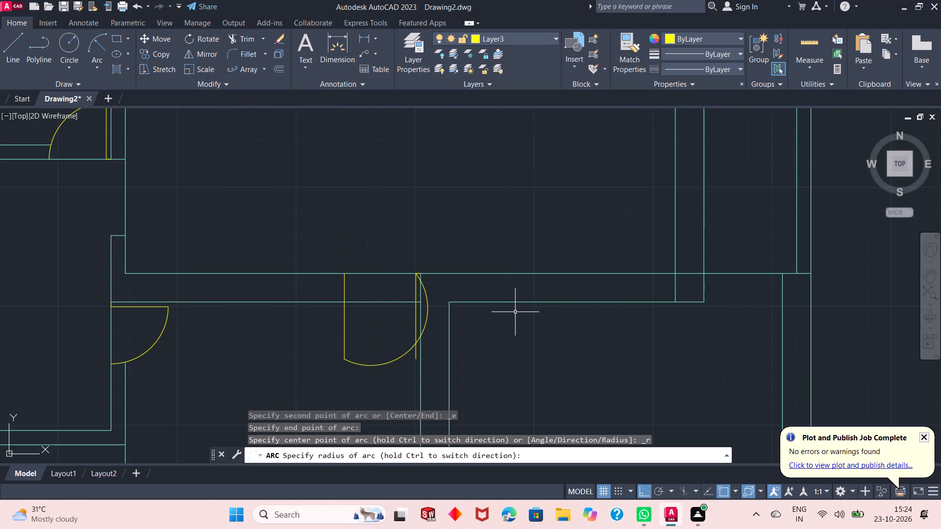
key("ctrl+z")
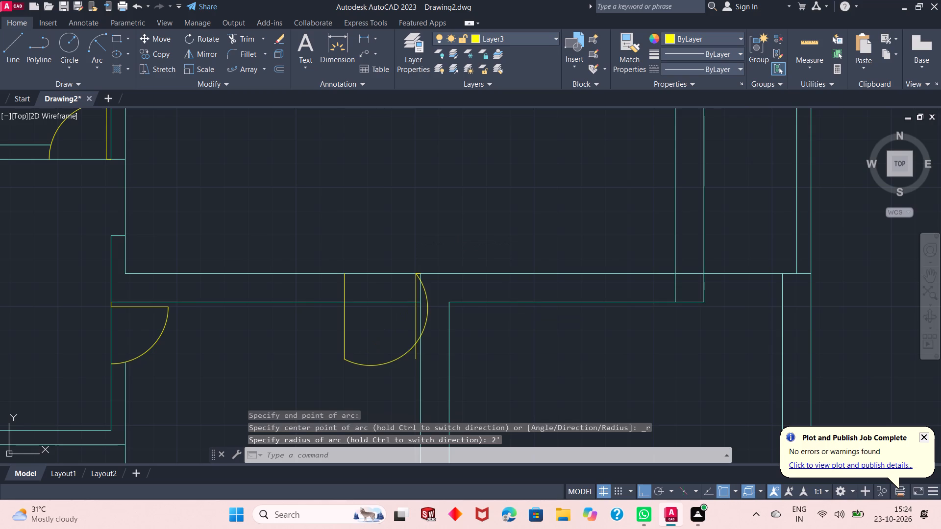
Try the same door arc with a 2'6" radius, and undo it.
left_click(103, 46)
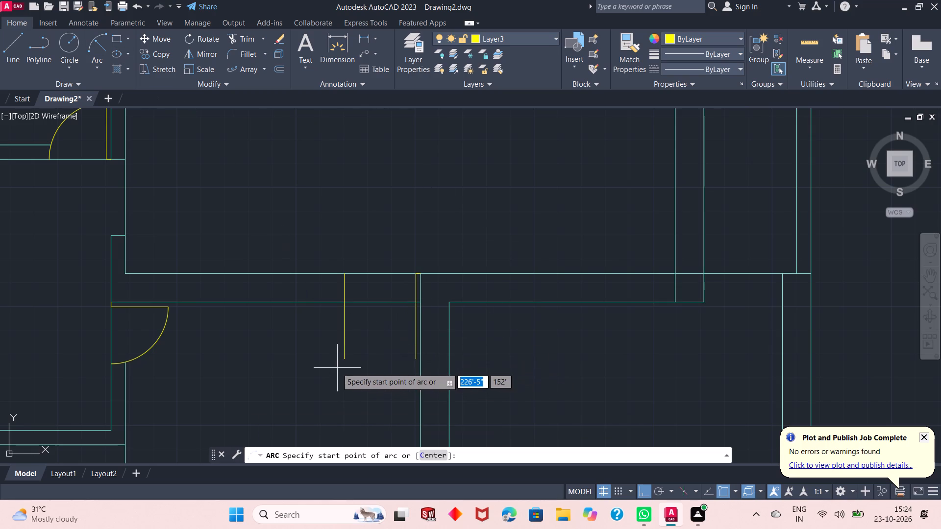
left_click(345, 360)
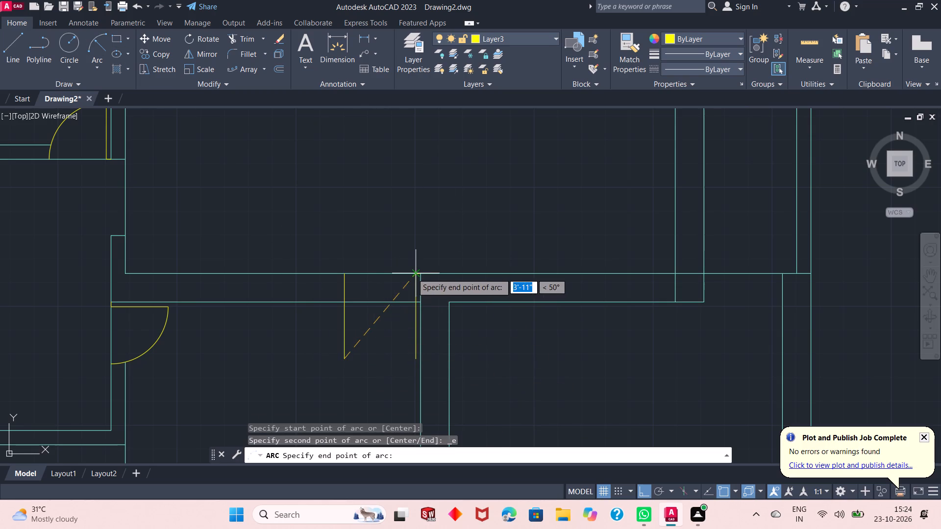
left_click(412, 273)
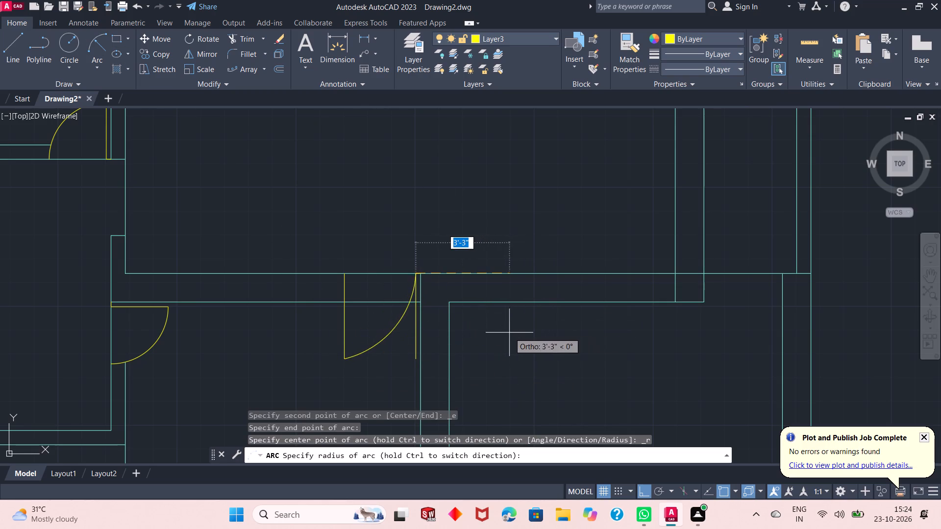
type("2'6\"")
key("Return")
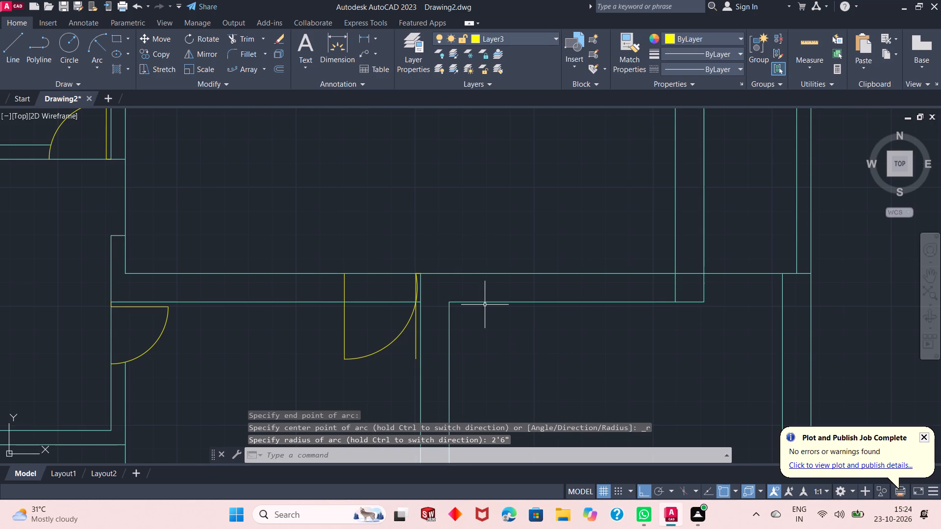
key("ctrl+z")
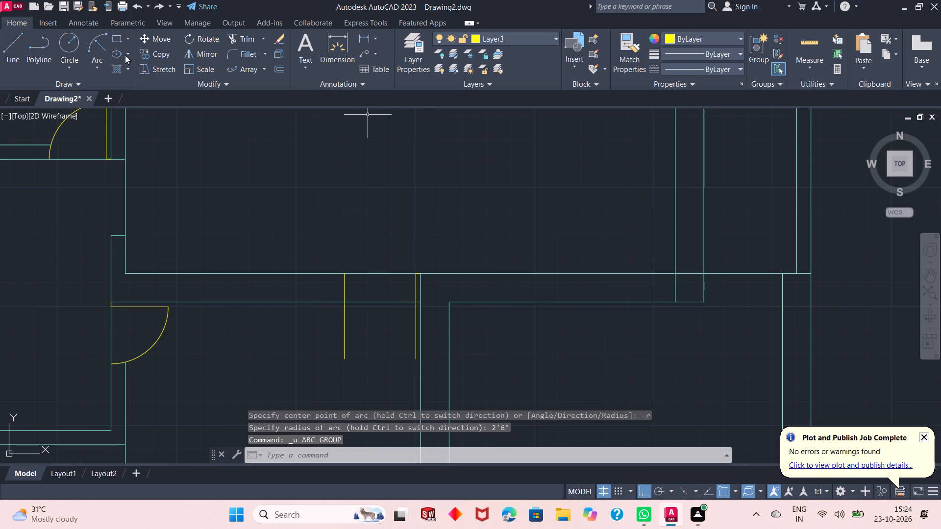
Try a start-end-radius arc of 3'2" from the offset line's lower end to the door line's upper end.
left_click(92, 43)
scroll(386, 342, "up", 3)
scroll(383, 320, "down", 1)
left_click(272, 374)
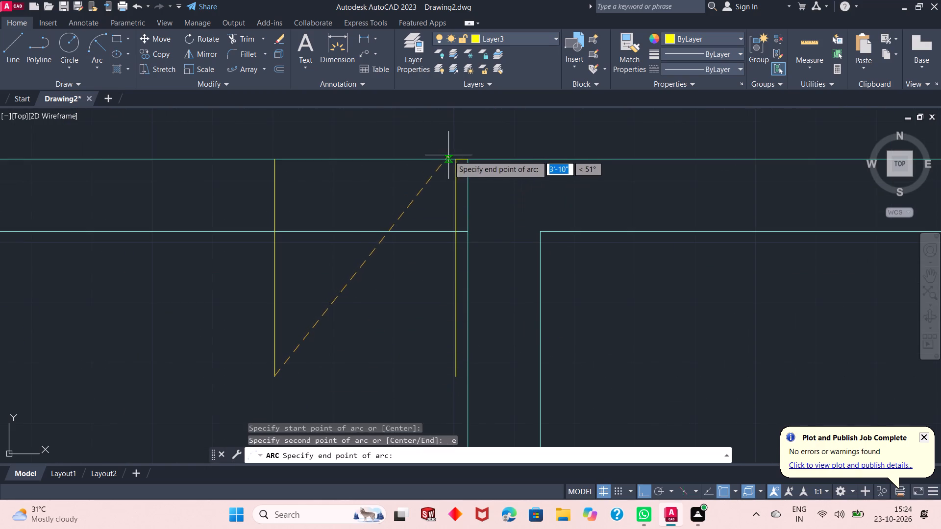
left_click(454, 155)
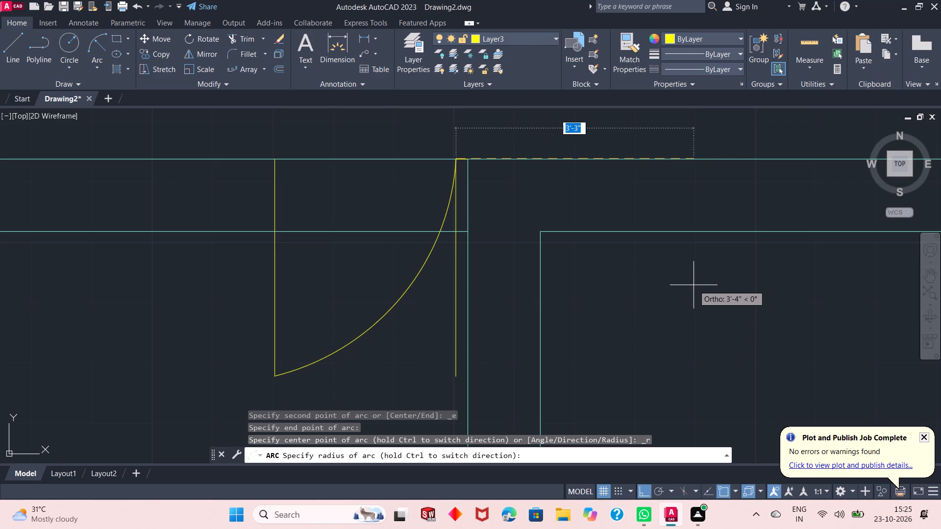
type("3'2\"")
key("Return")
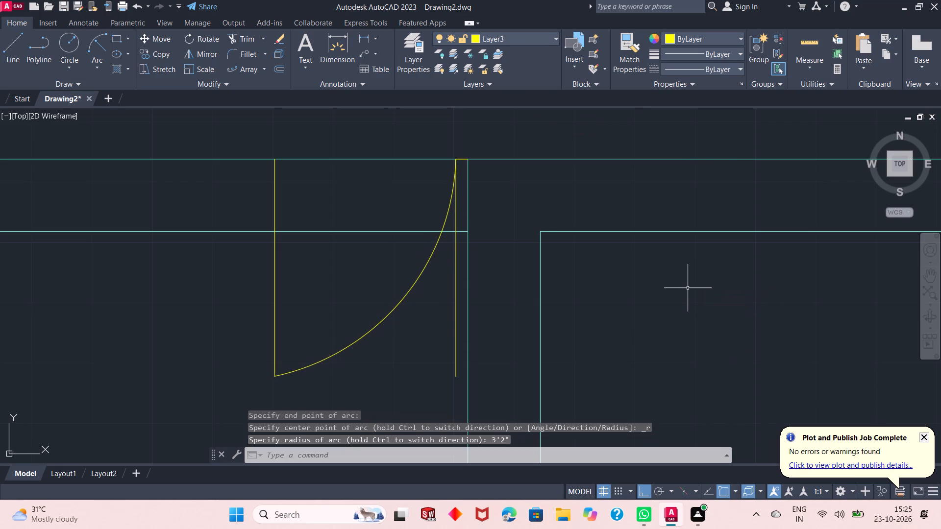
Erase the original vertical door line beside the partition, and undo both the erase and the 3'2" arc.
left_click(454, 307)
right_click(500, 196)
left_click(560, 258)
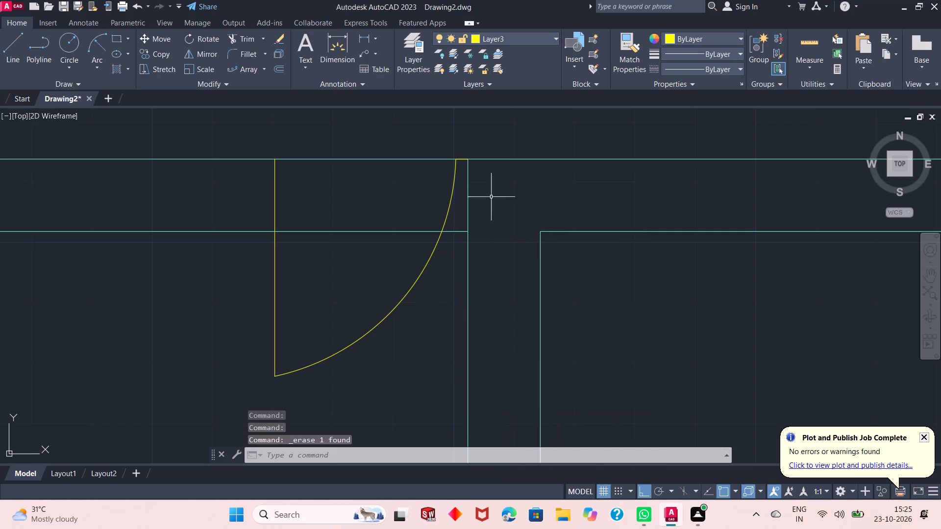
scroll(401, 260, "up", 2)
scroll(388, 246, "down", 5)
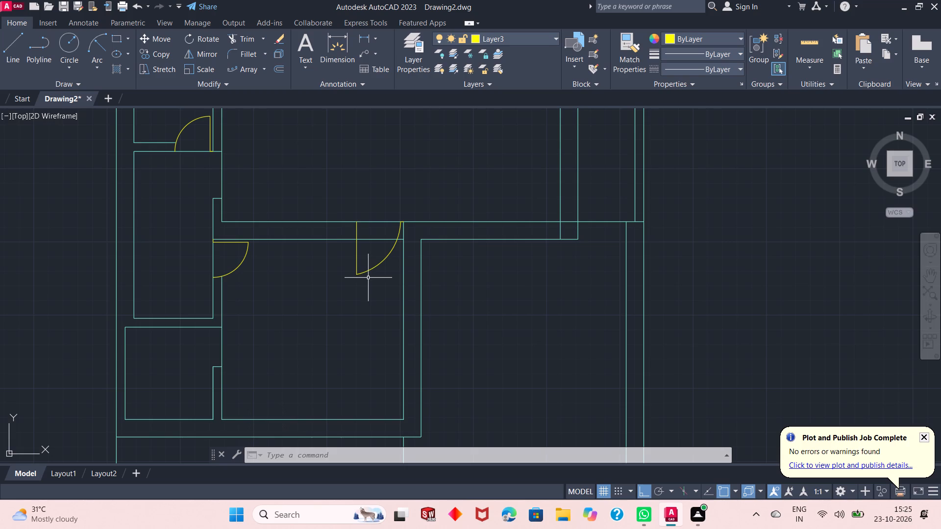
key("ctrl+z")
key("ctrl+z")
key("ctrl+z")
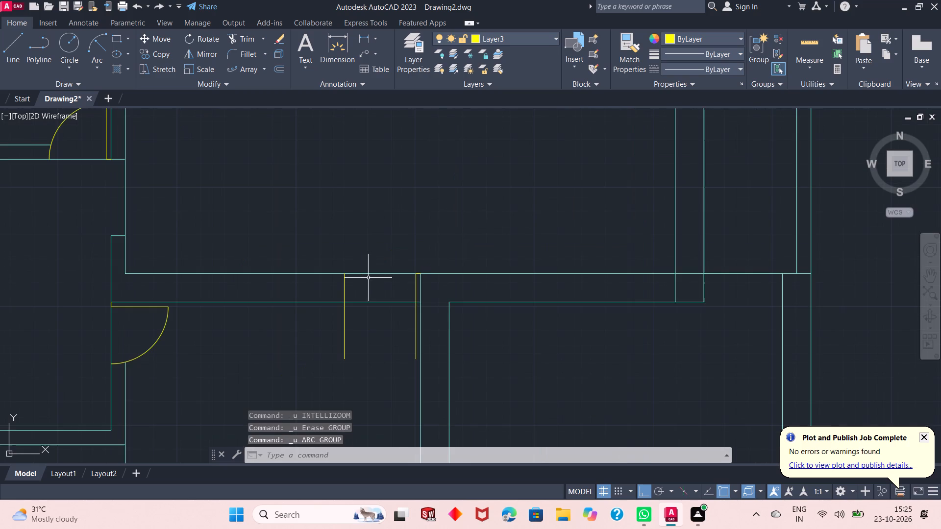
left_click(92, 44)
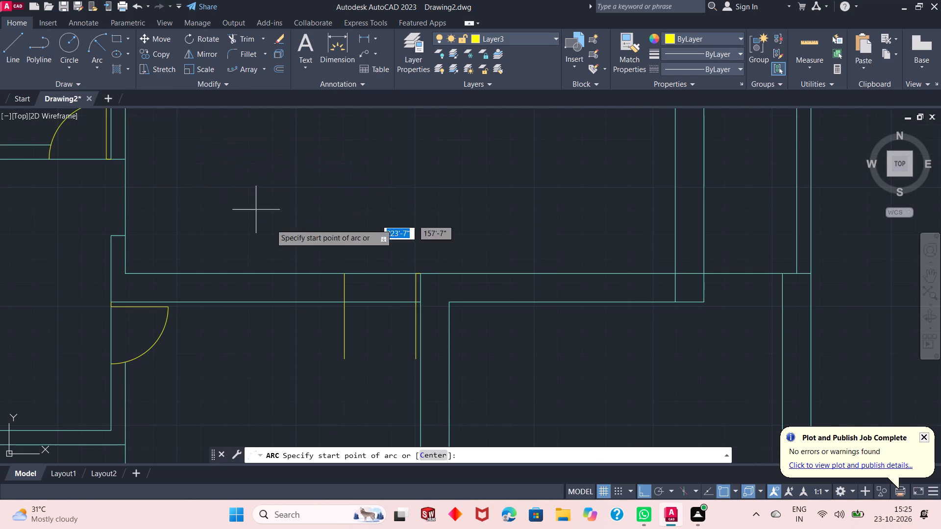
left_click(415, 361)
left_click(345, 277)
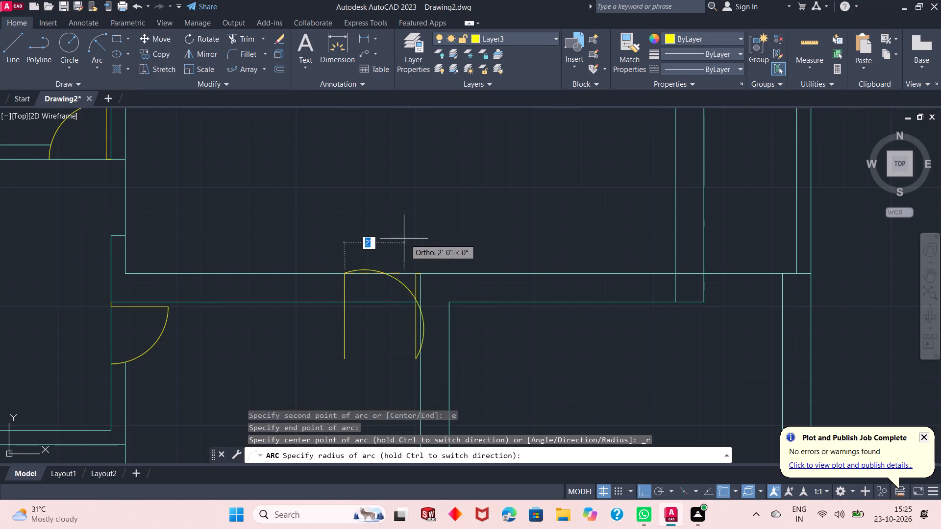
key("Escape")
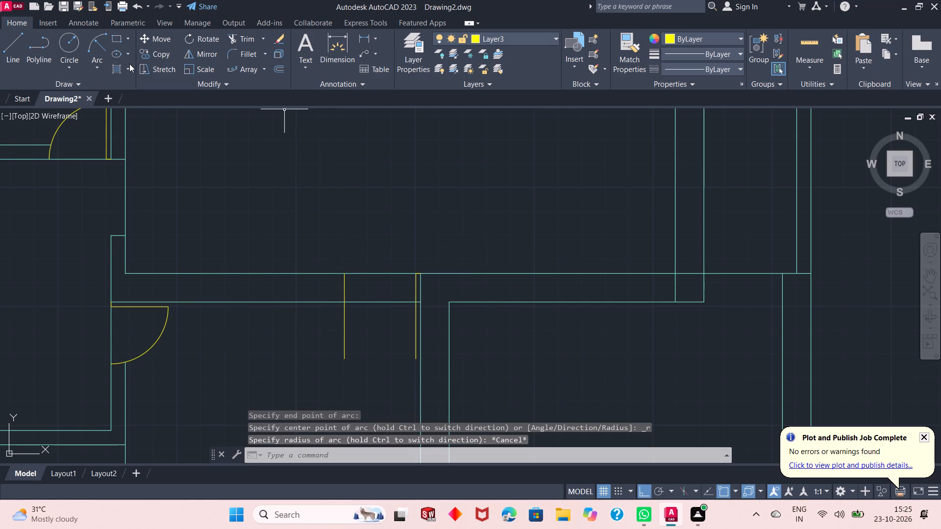
Draw a 3'2" radius start-end-radius arc from the offset line's upper end to the door line's lower end.
left_click(104, 40)
left_click(347, 270)
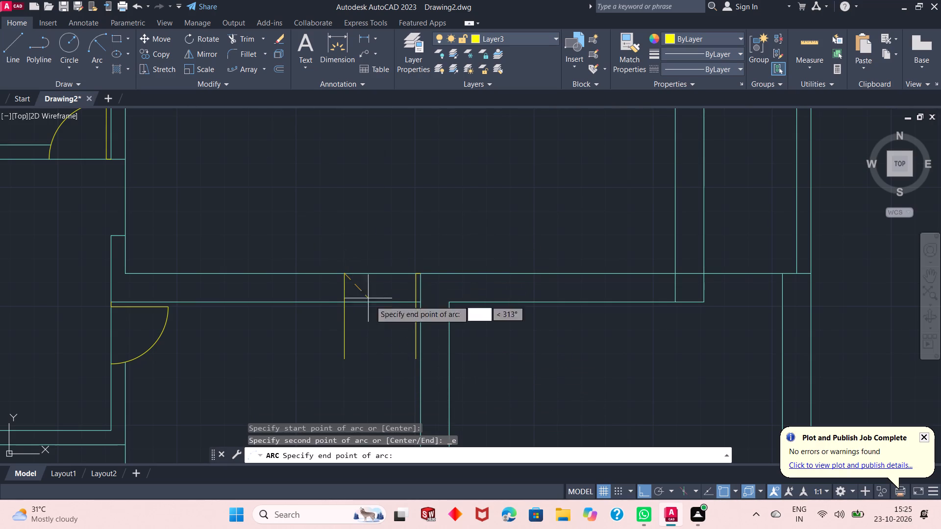
left_click(417, 359)
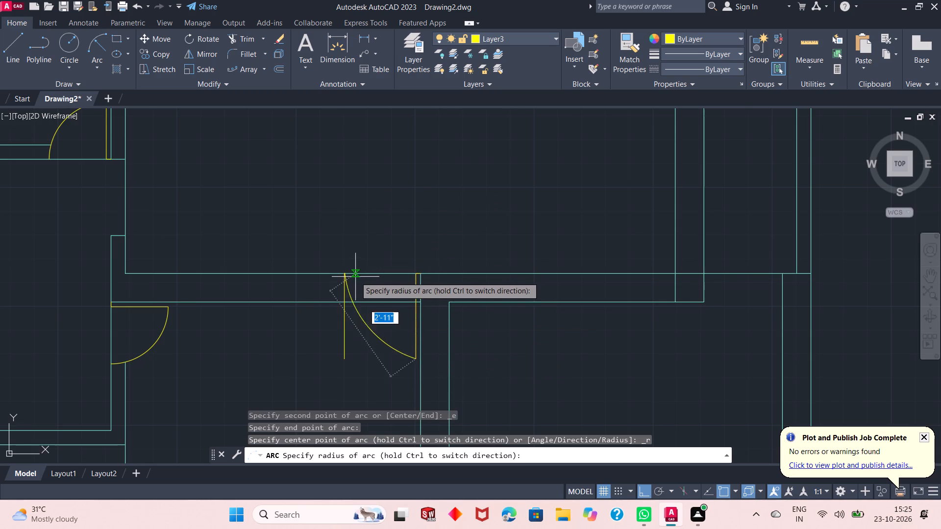
type("3'2\"")
key("Return")
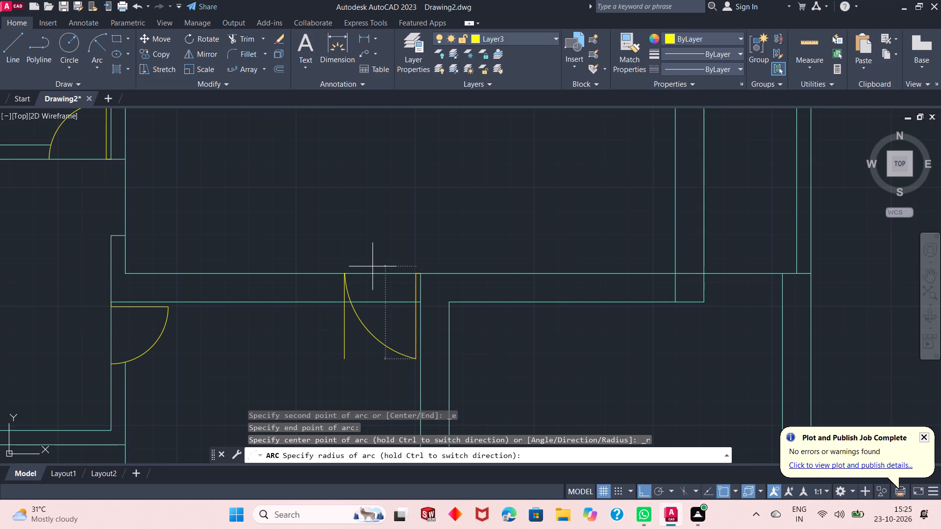
Erase the offset vertical guide line, keeping the door line and its swing arc.
left_click(359, 347)
left_click(326, 341)
right_click(366, 192)
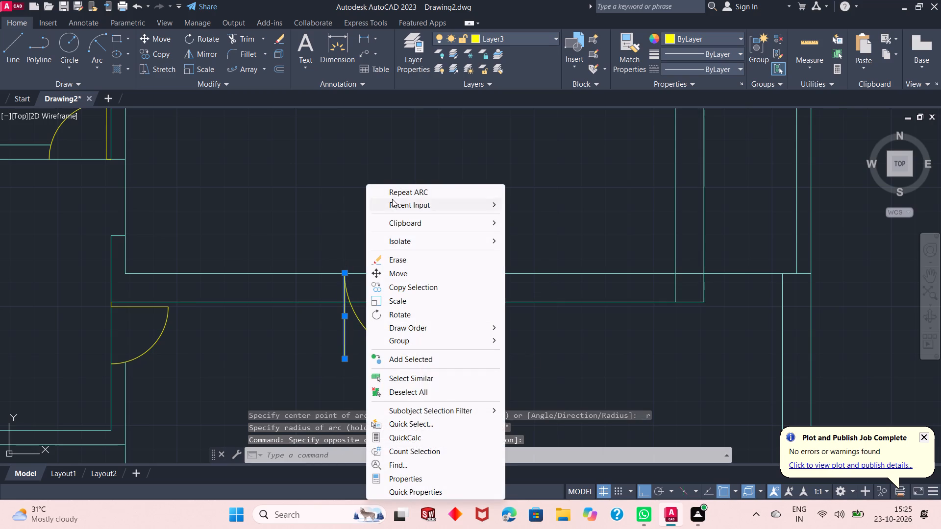
left_click(402, 264)
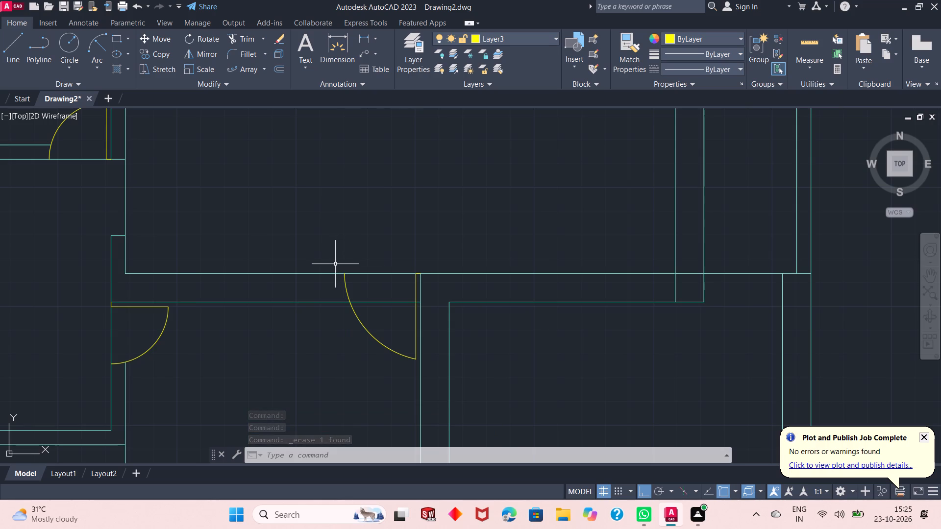
Draw a door line from where the lower wall line meets the inner vertical wall line, 2" left and 2'6" up.
scroll(470, 306, "down", 1)
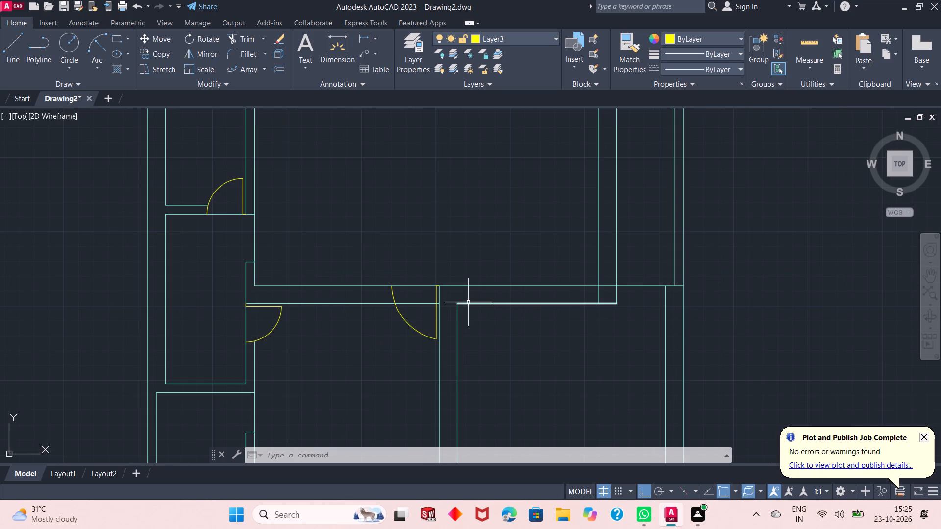
scroll(583, 273, "up", 1)
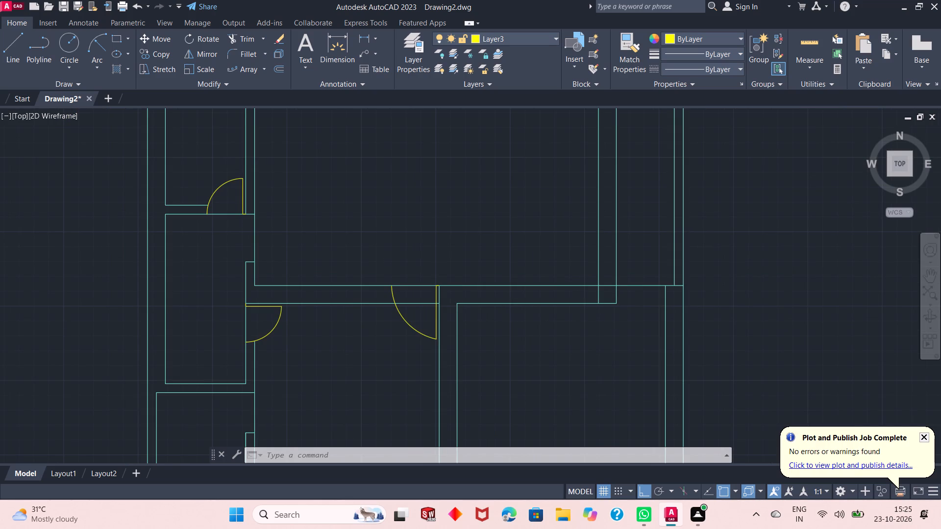
left_click(16, 42)
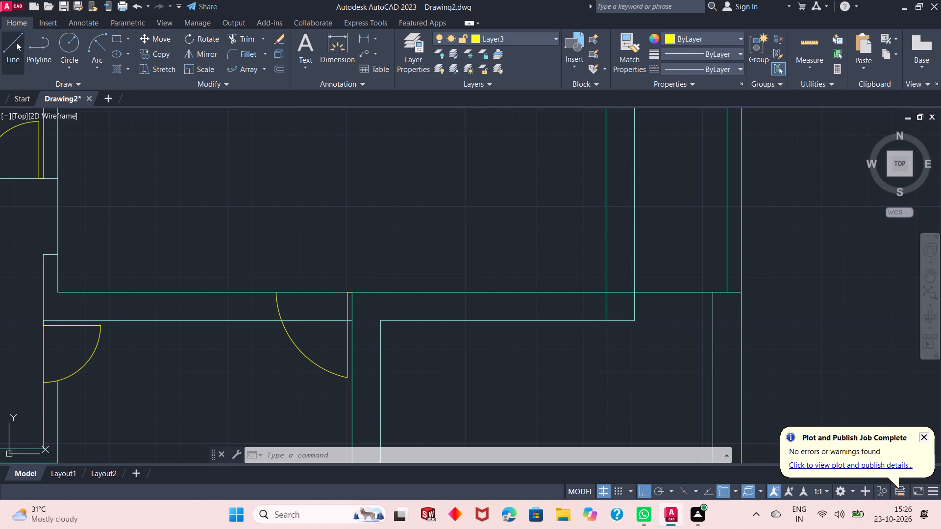
left_click(607, 322)
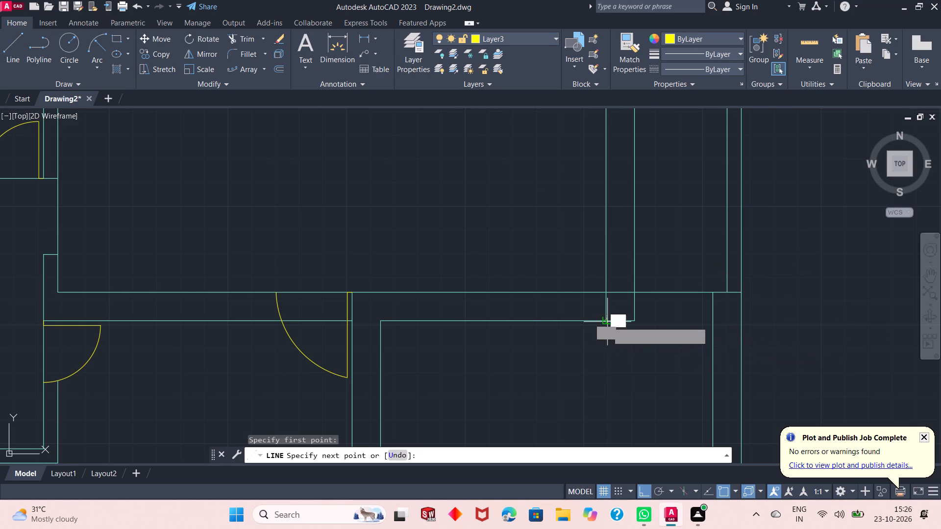
type("2\"")
key("Return")
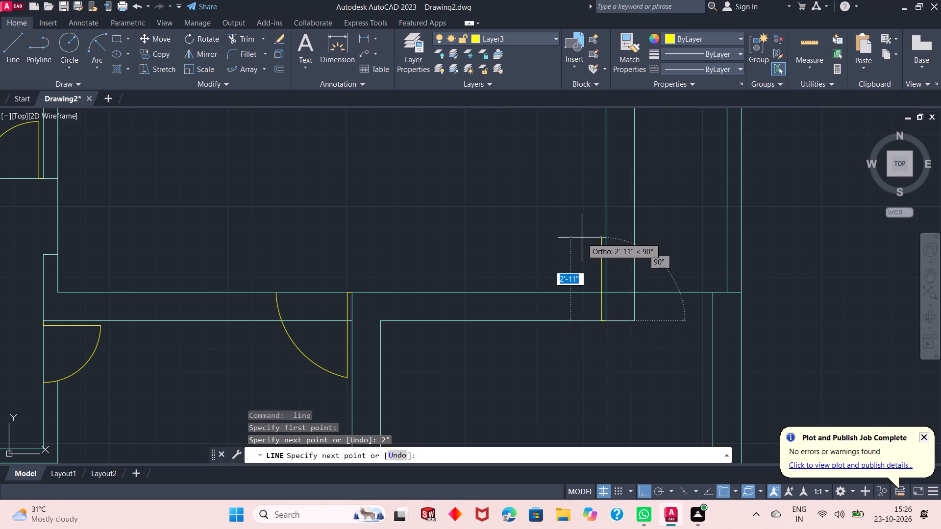
type("2'6\"")
key("Return")
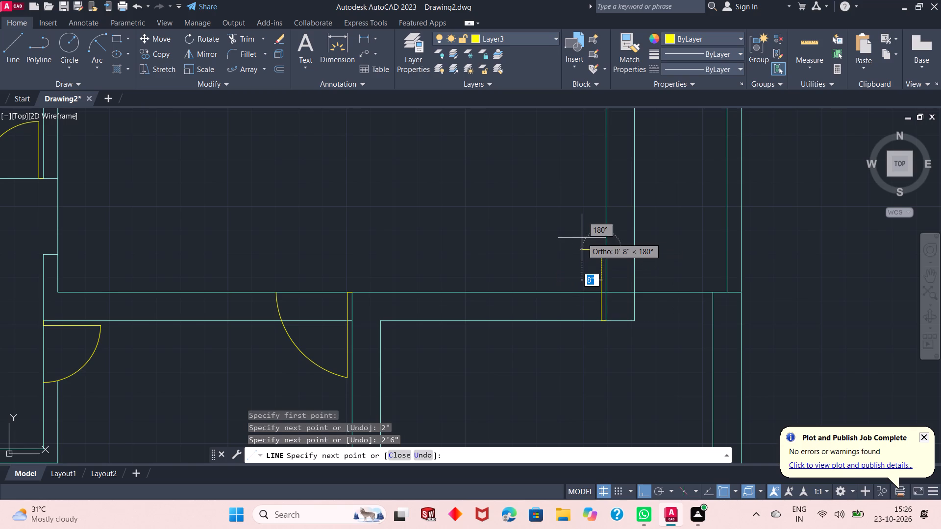
right_click(532, 187)
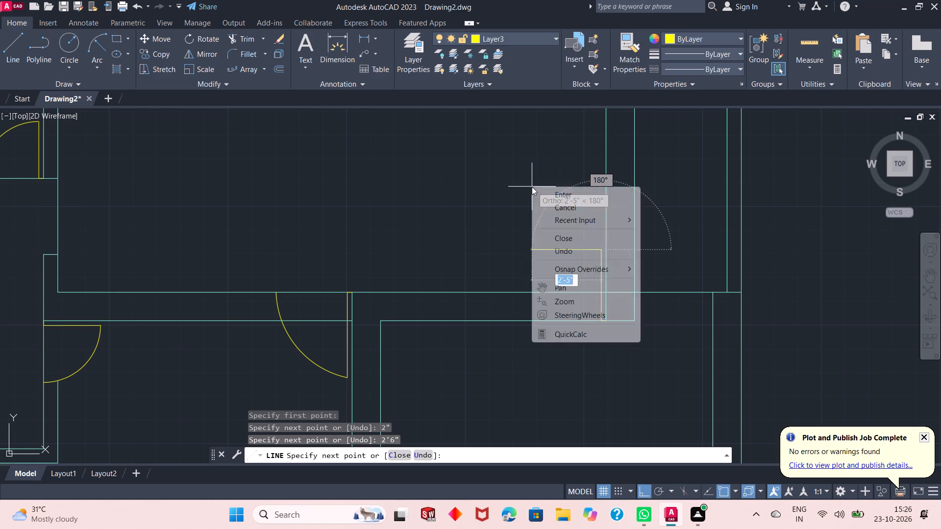
left_click(546, 194)
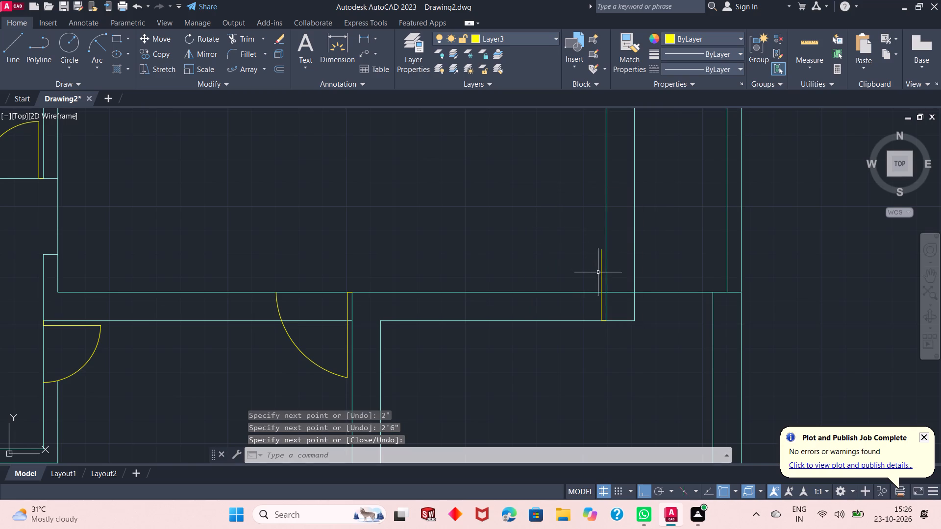
Offset the new 2'6" vertical door line 2'6" to the left, along the horizontal wall.
left_click(600, 272)
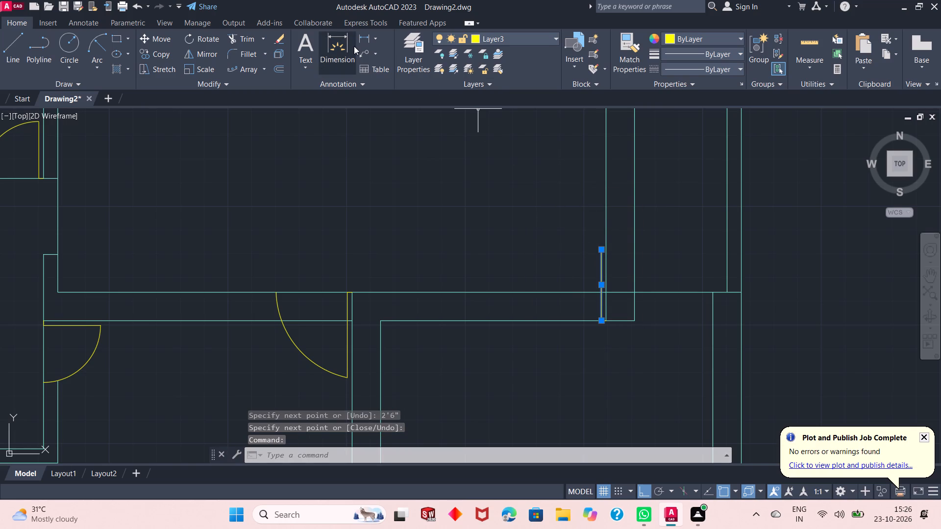
left_click(281, 69)
right_click(326, 150)
left_click(367, 163)
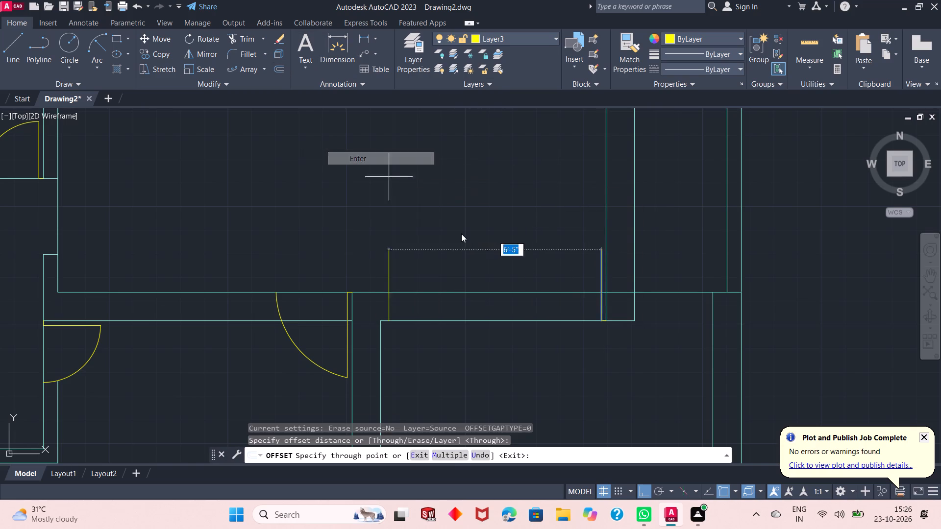
type("2'6\"")
key("Return")
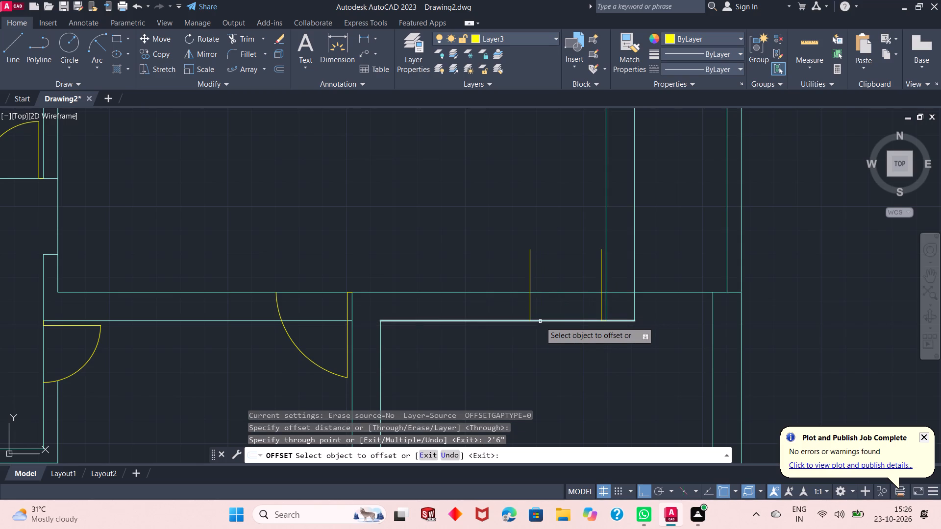
right_click(434, 227)
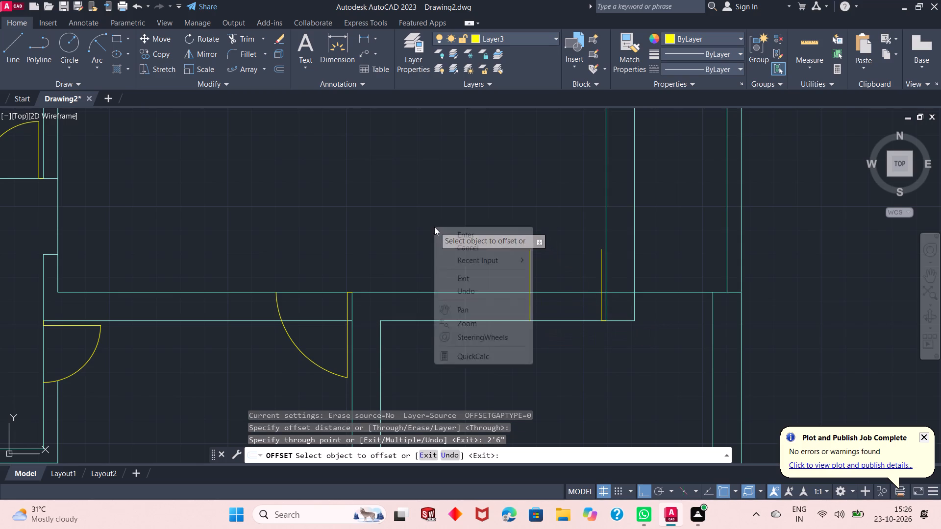
left_click(459, 231)
Draw a 2'6" radius start-end-radius arc from the door line's upper end to the offset line's lower end.
left_click(94, 40)
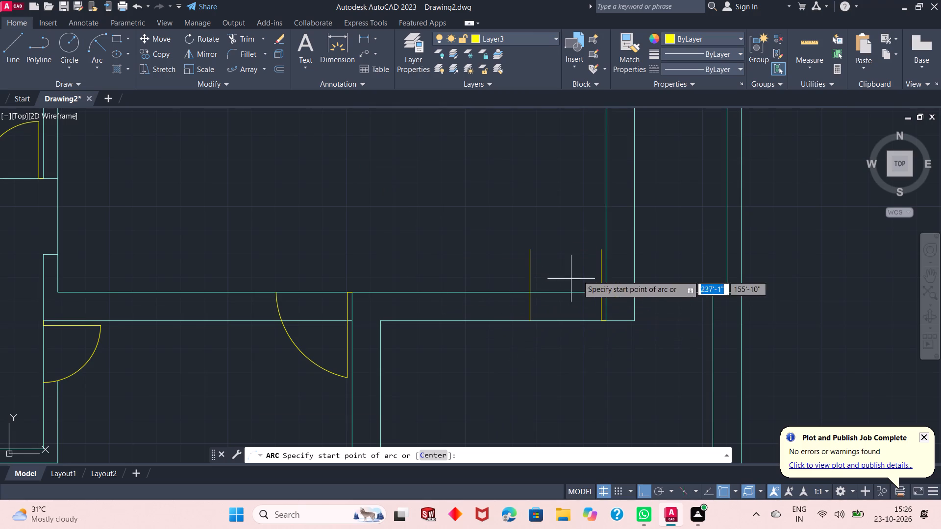
left_click(604, 252)
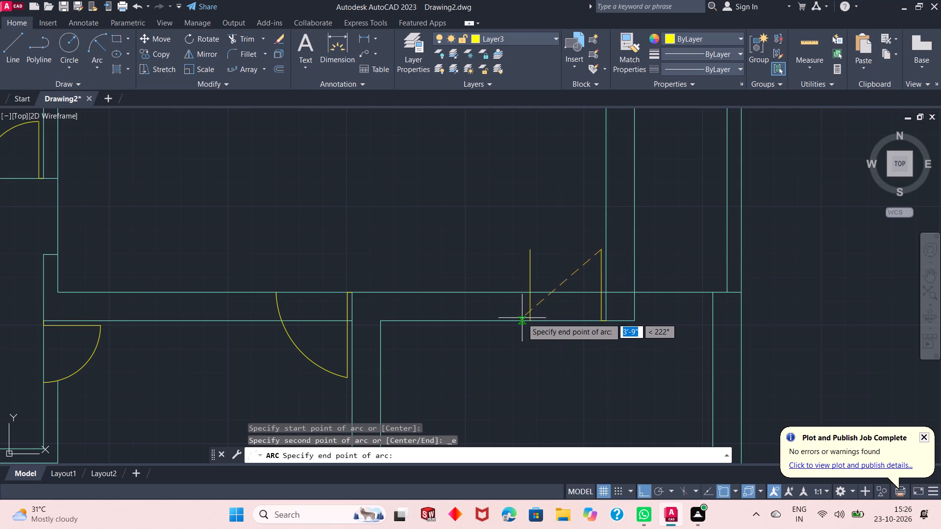
left_click(528, 318)
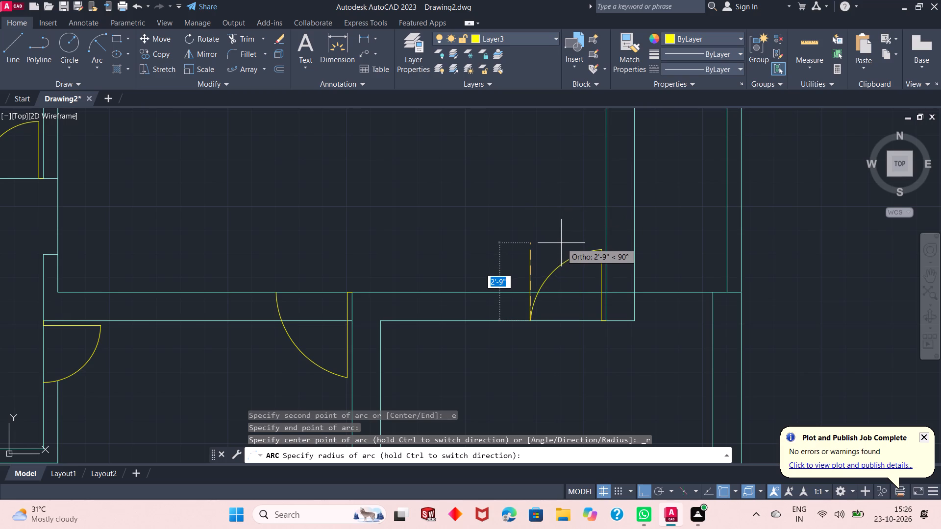
type("2'6\"")
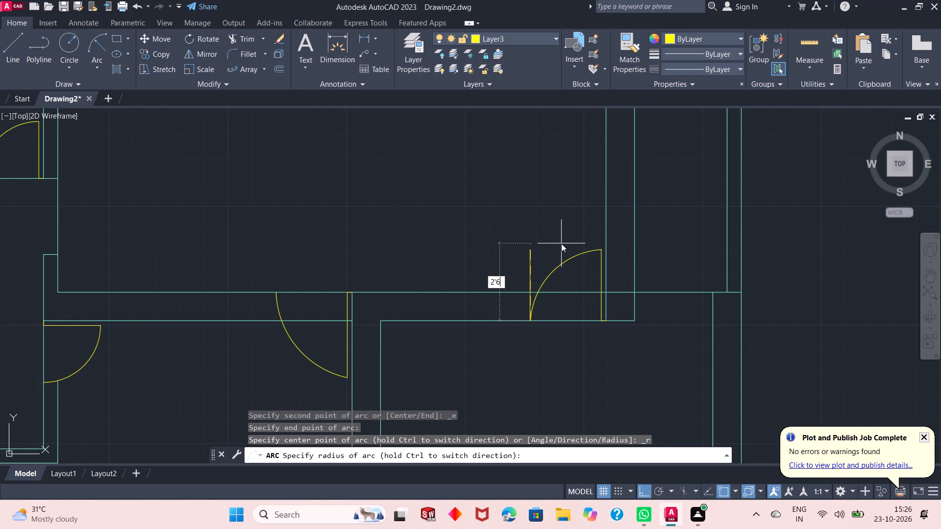
key("Return")
Erase the offset vertical guide line of the 2'6" door.
left_click(527, 245)
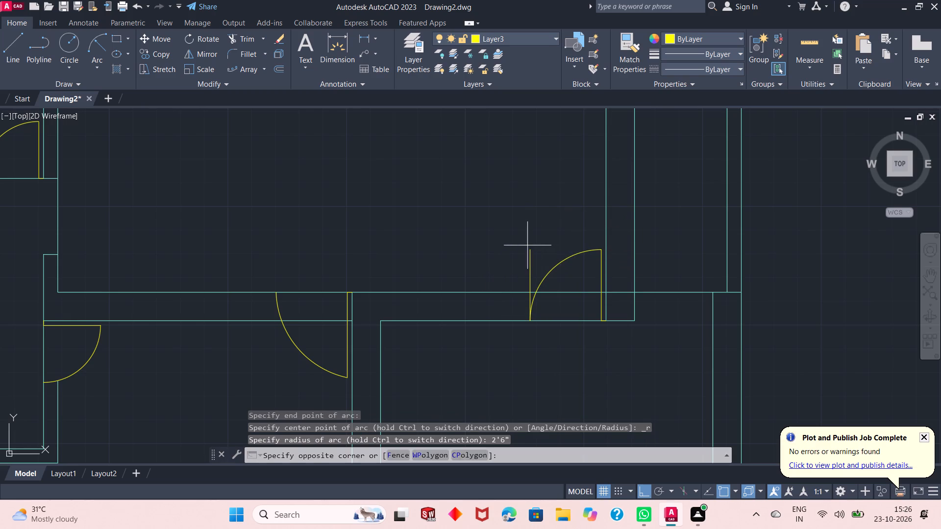
left_click(529, 241)
left_click(533, 245)
left_click(523, 257)
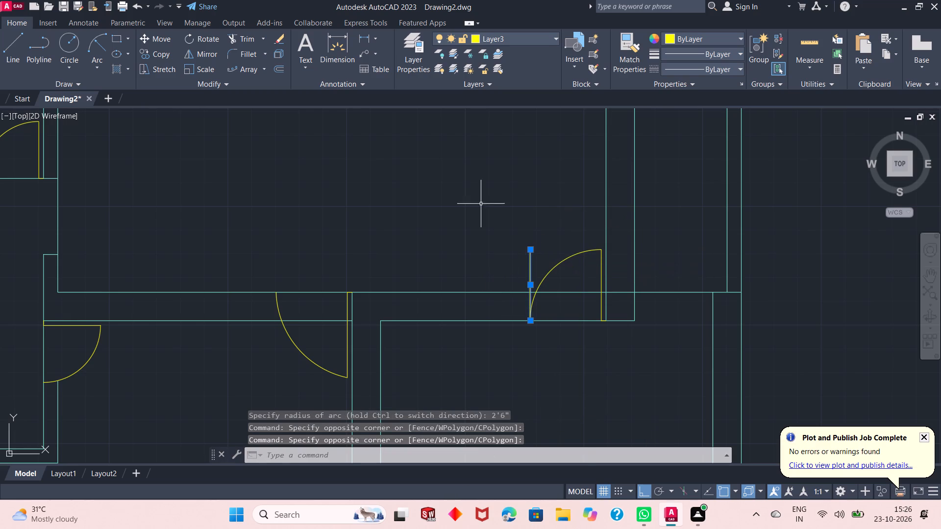
right_click(449, 182)
left_click(516, 257)
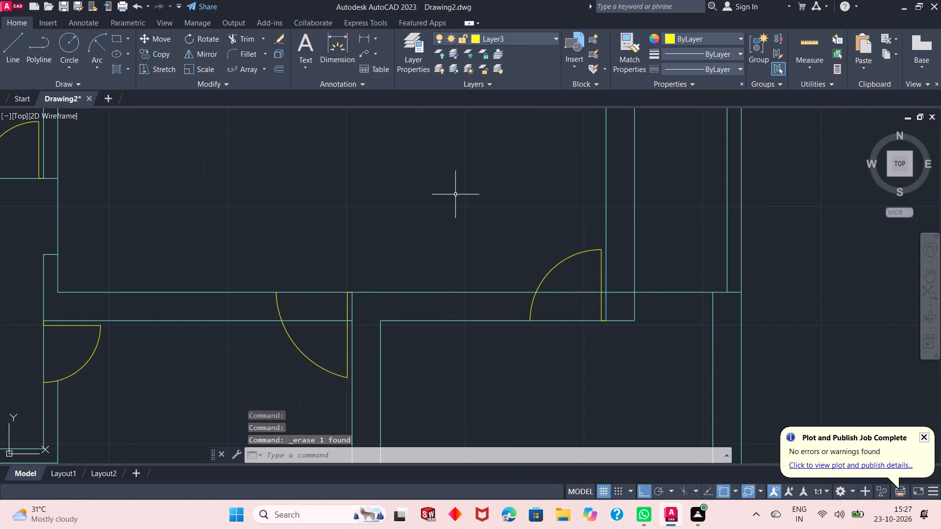
Trim the wall lines crossing the door openings of the middle door and the door near the inner corner on its east side.
left_click(237, 39)
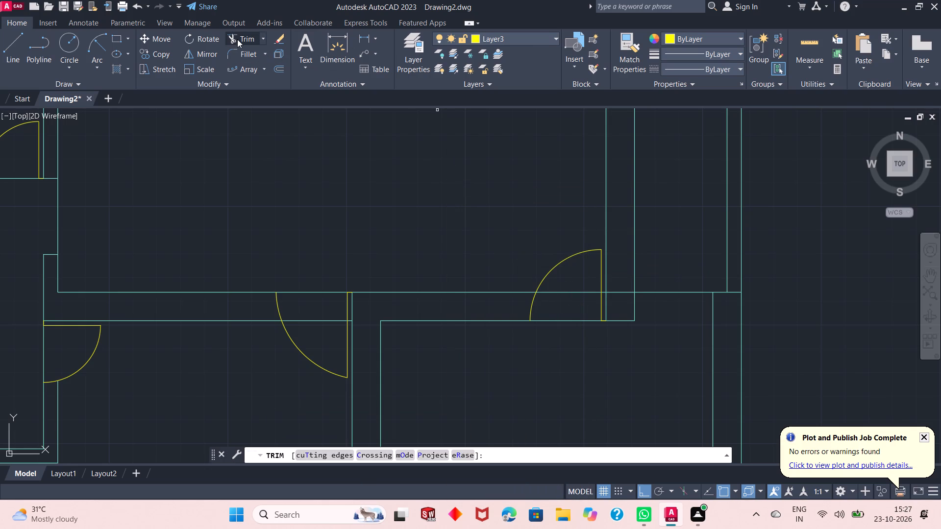
left_click(323, 334)
left_click(319, 245)
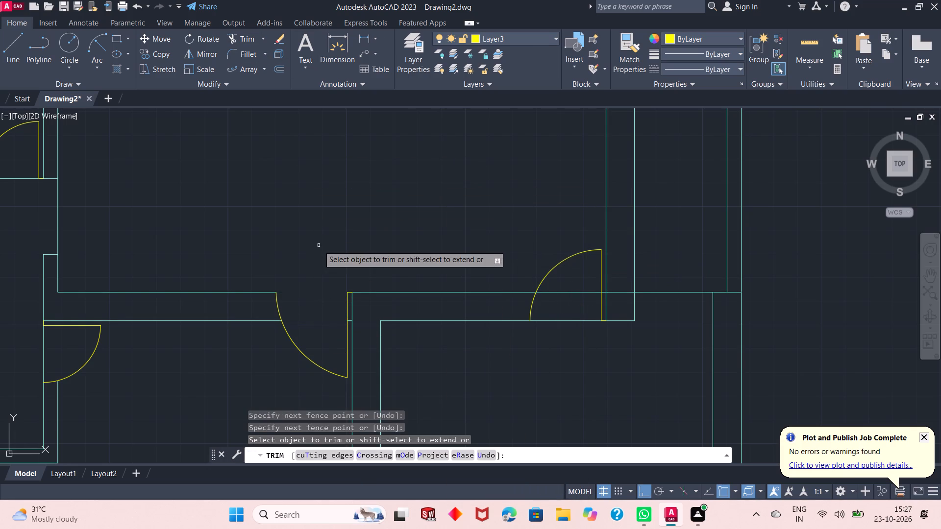
left_click(569, 293)
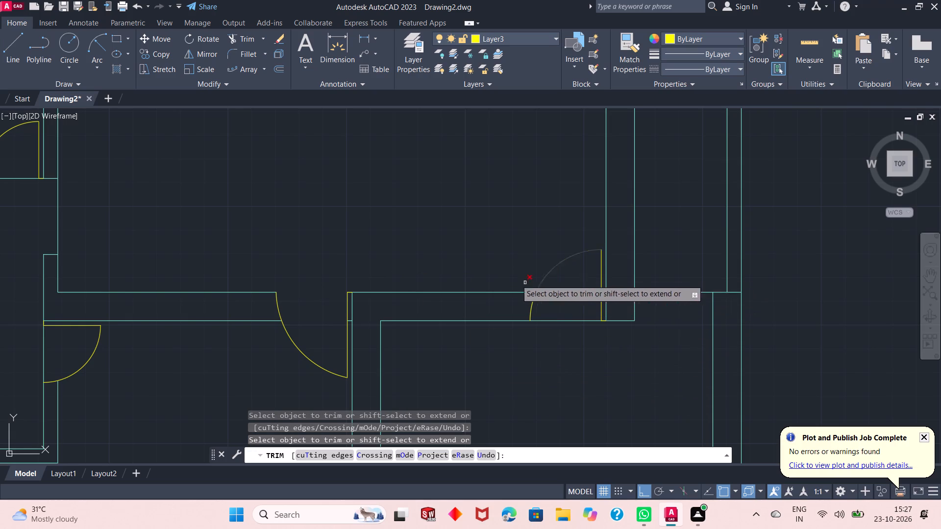
scroll(577, 297, "up", 2)
left_click(641, 287)
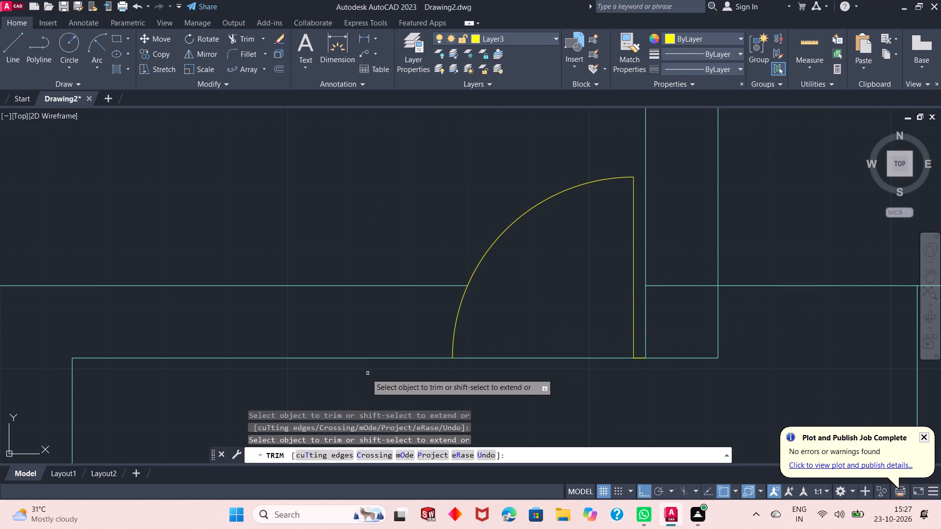
Trim the short wall-line stub left between the middle door's line and the adjoining vertical wall.
scroll(513, 290, "down", 2)
scroll(309, 325, "up", 3)
left_click(306, 282)
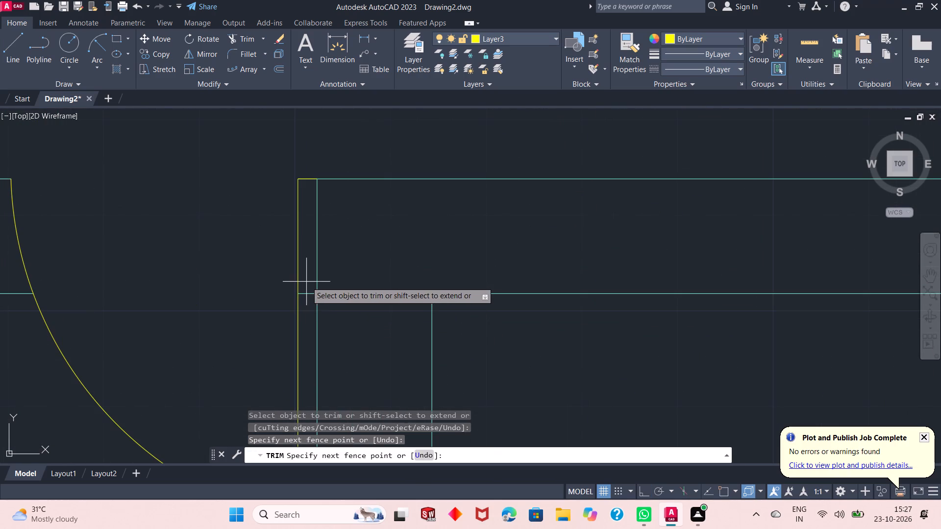
left_click(305, 302)
scroll(339, 302, "down", 3)
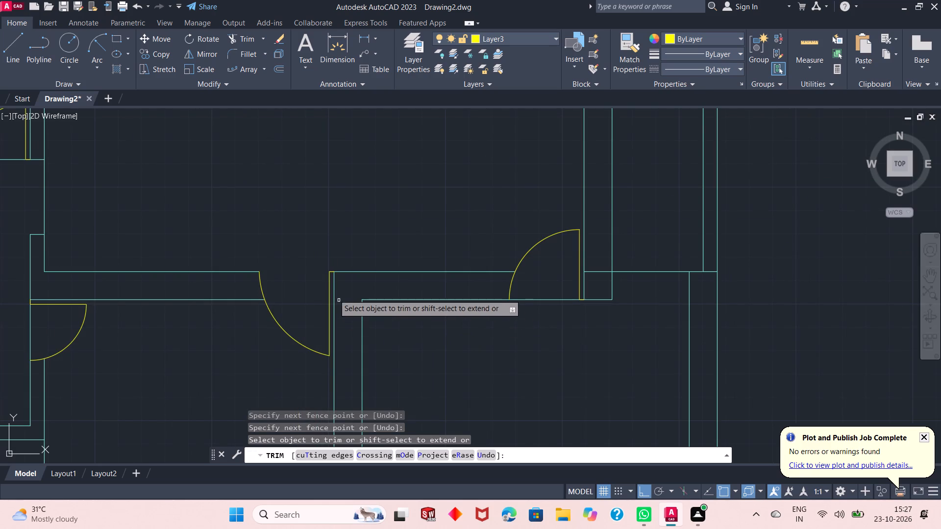
scroll(305, 246, "down", 1)
scroll(305, 246, "up", 1)
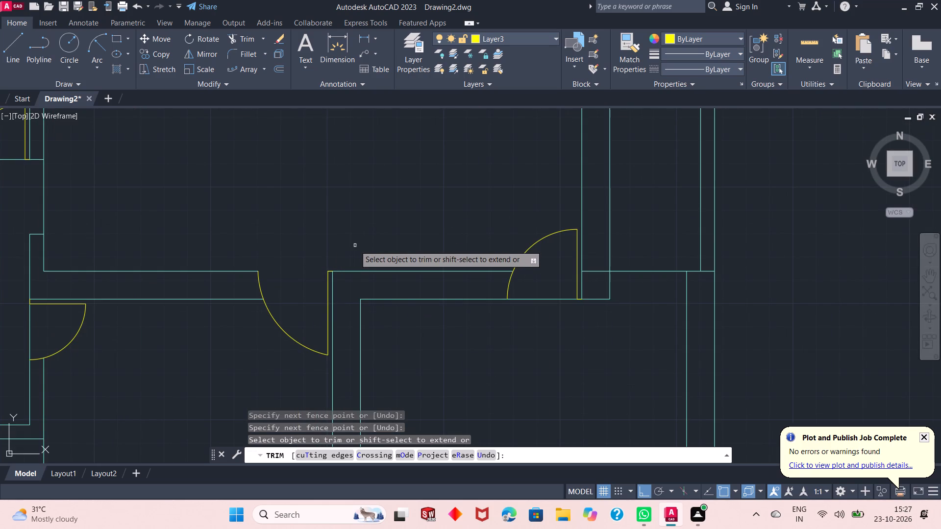
scroll(334, 223, "down", 1)
scroll(334, 223, "up", 3)
scroll(334, 223, "down", 5)
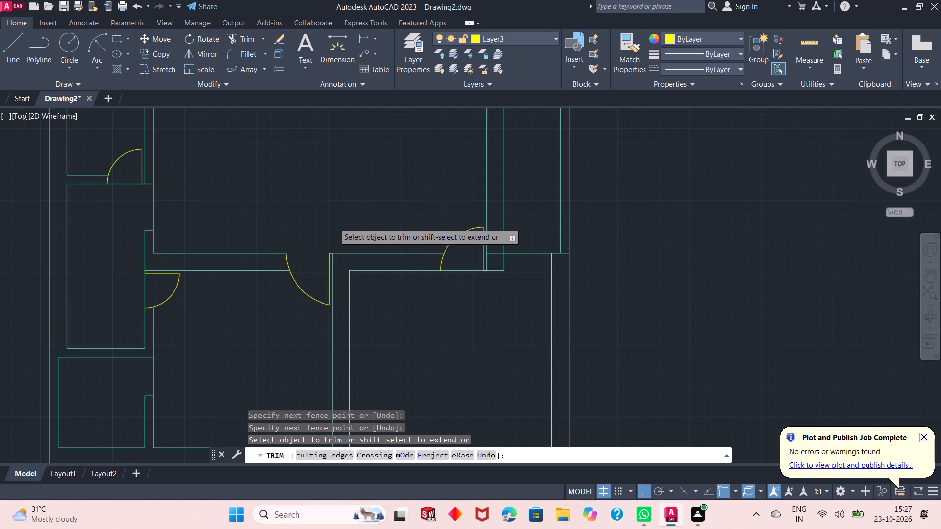
scroll(325, 315, "down", 1)
scroll(335, 239, "up", 1)
right_click(489, 198)
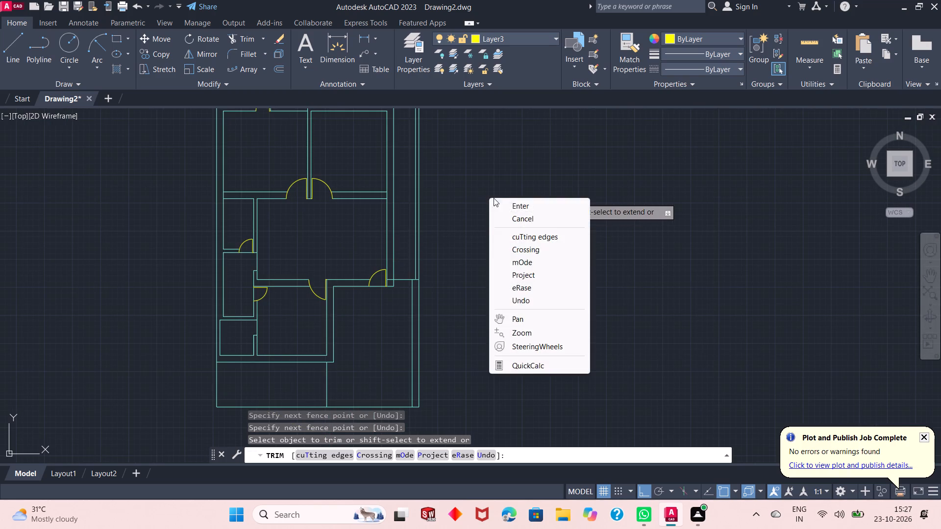
left_click(506, 204)
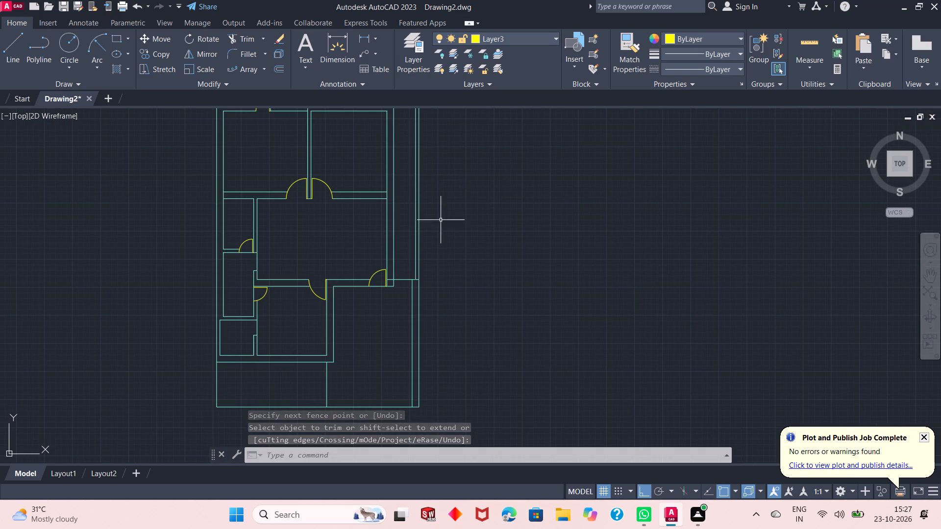
Examine the doors and the layout in the lower part of the floor plan.
scroll(445, 275, "down", 1)
scroll(384, 241, "up", 1)
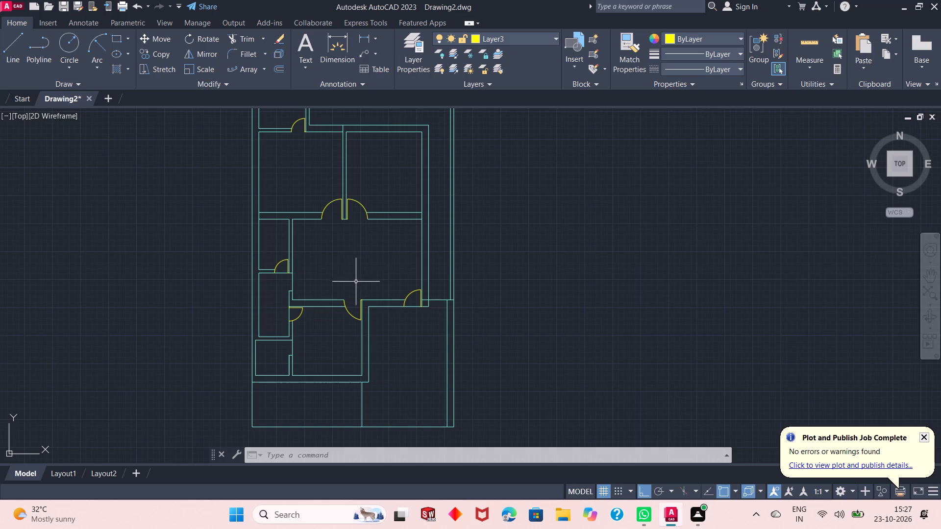
scroll(351, 302, "up", 3)
scroll(351, 307, "down", 1)
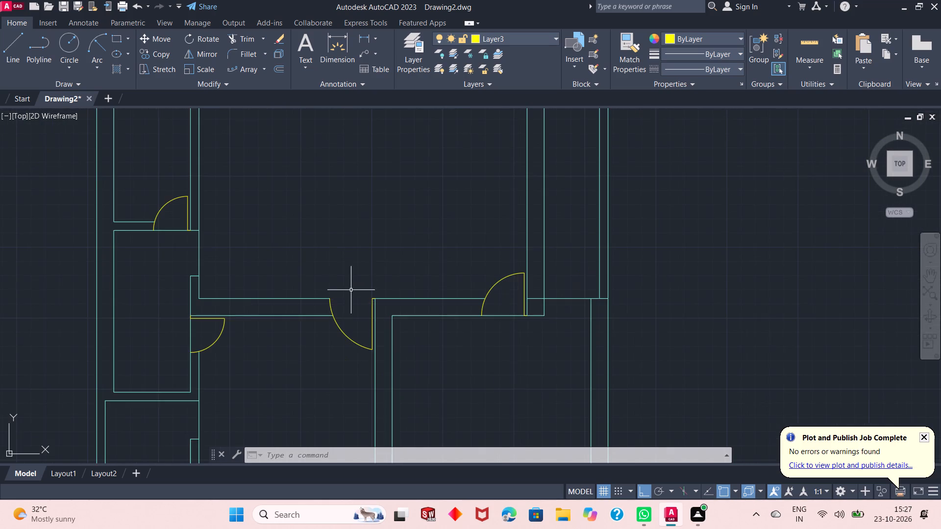
scroll(352, 265, "down", 2)
scroll(308, 330, "up", 2)
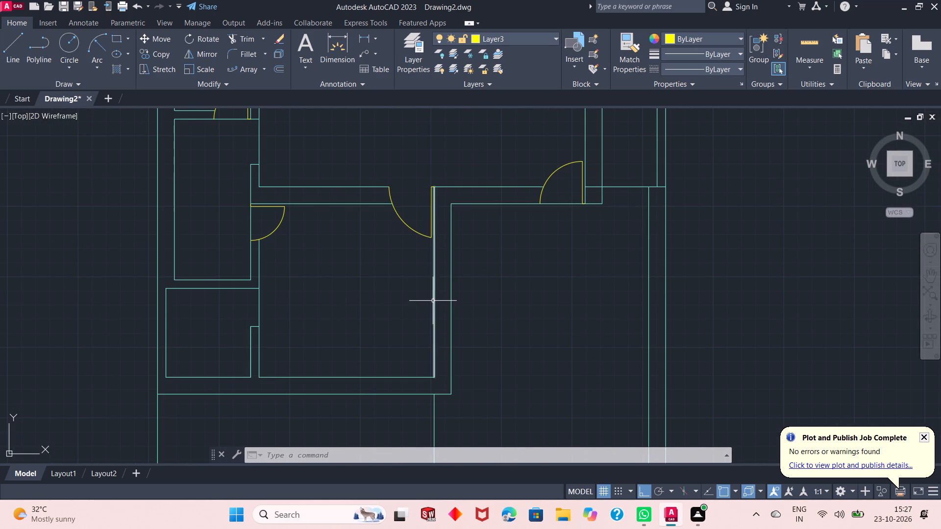
scroll(403, 286, "down", 2)
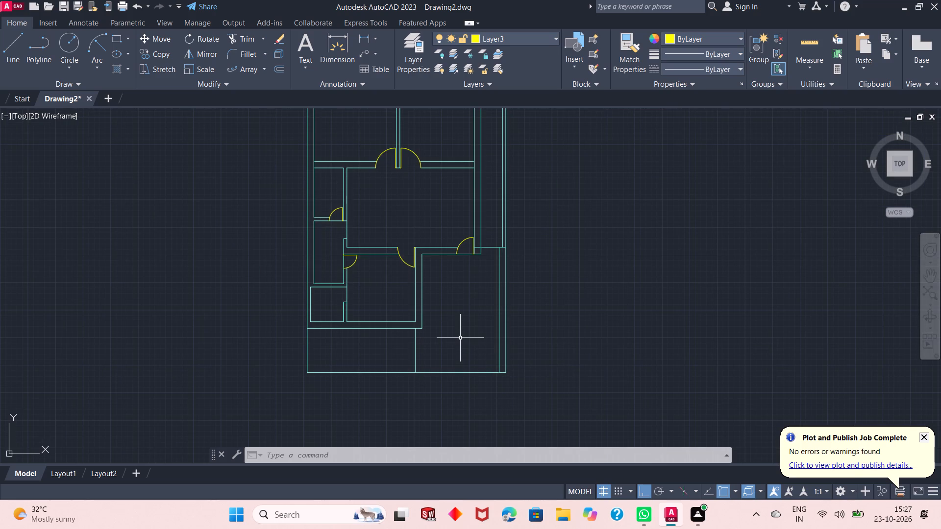
scroll(450, 329, "up", 2)
scroll(393, 289, "down", 1)
On Layer1, draw a horizontal line from the bottom area's vertical dividing line 12'6" to the inner east wall line, continuing past the outer wall.
left_click(519, 30)
left_click(520, 32)
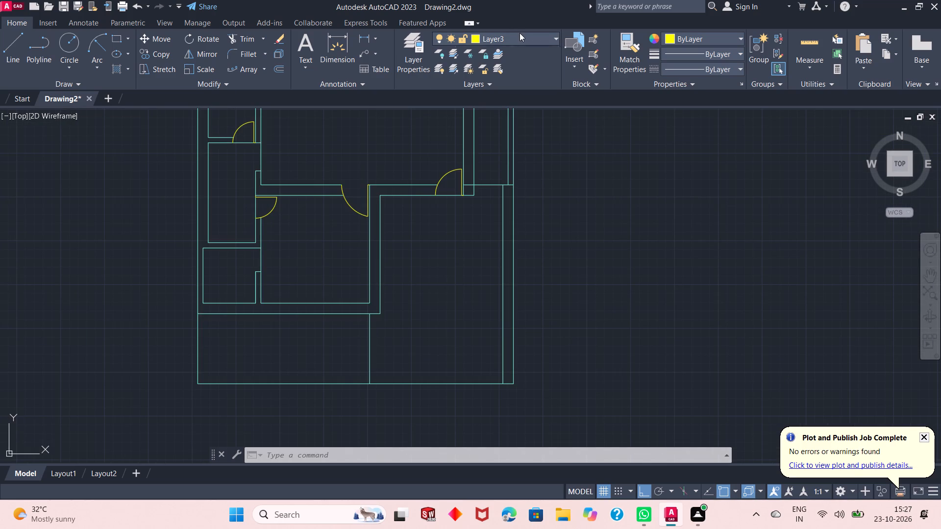
left_click(505, 72)
left_click(18, 63)
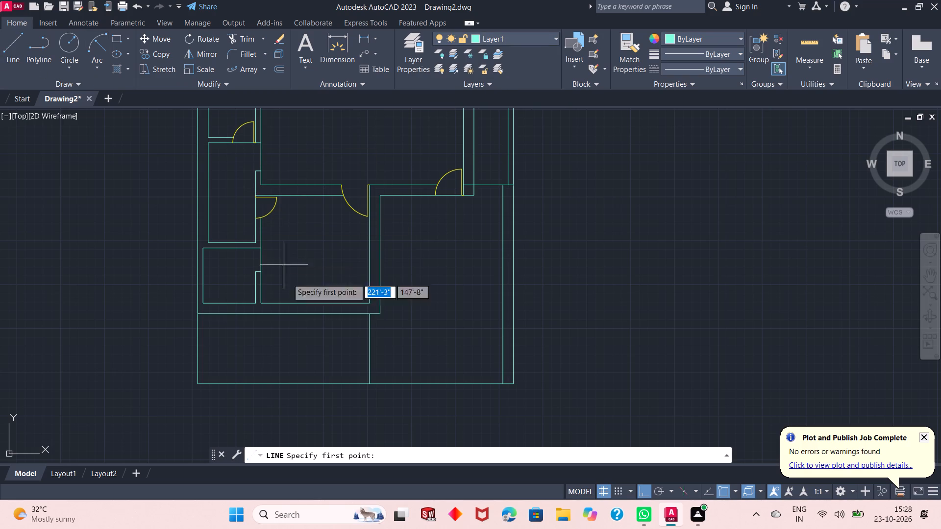
left_click(370, 340)
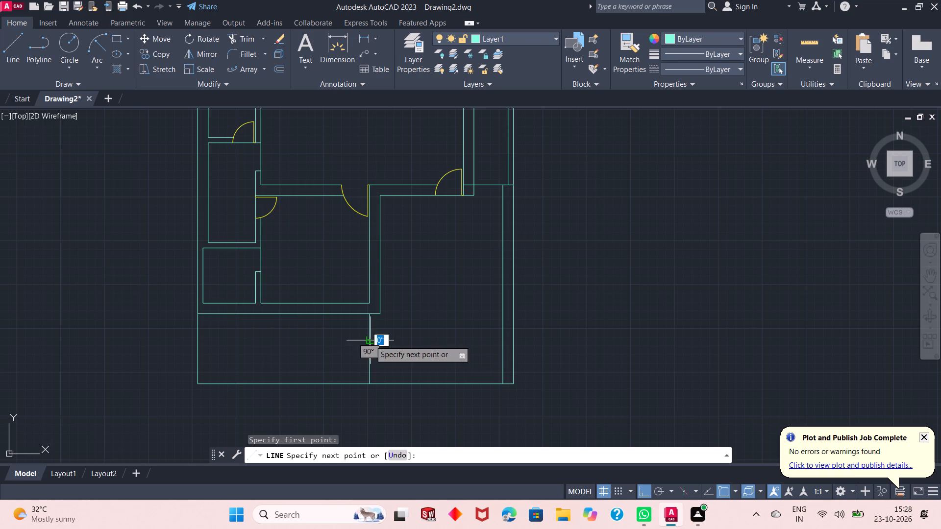
left_click(502, 338)
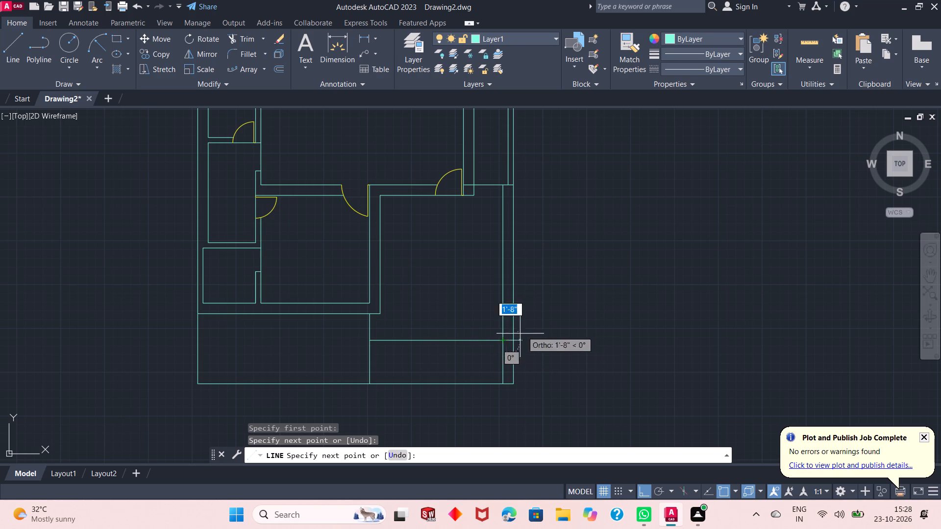
right_click(636, 241)
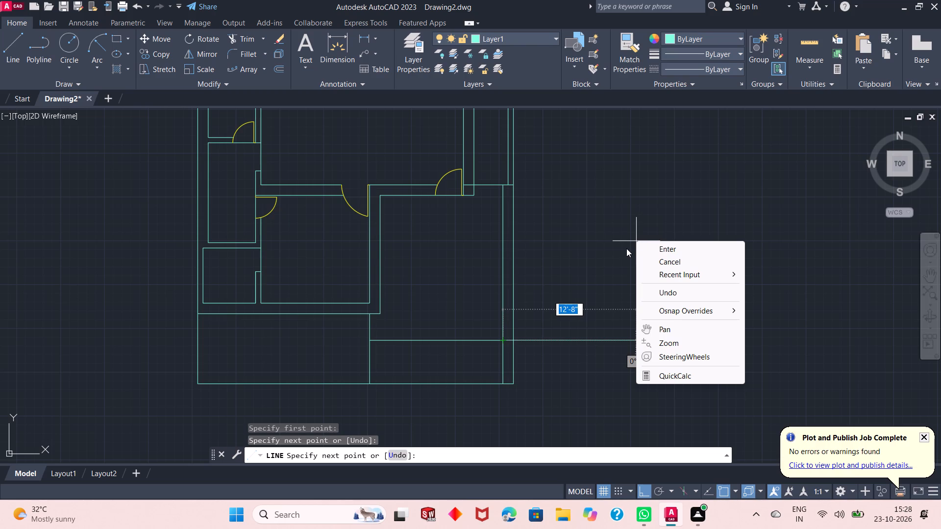
left_click(712, 209)
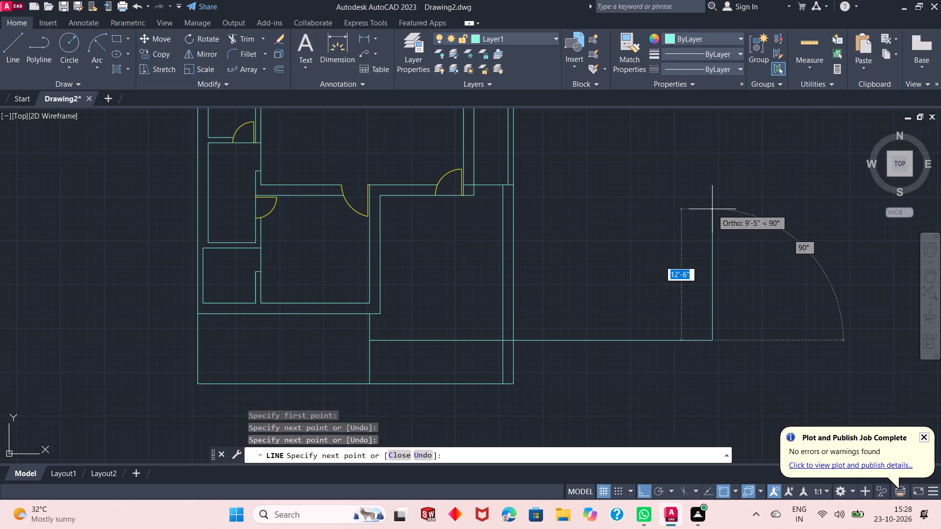
right_click(712, 209)
left_click(738, 214)
left_click(623, 322)
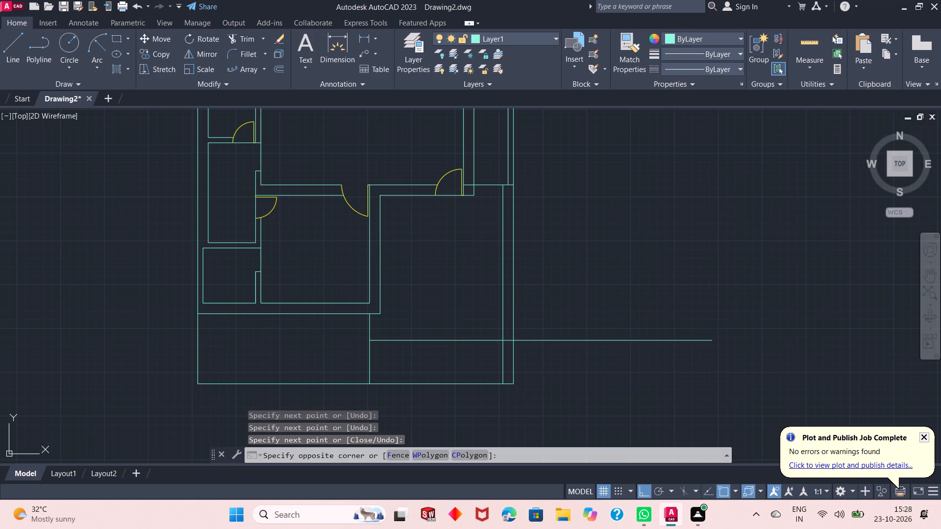
left_click(550, 181)
Trim the new horizontal line's excess beyond the outer east wall and between the two east wall lines.
left_click(252, 41)
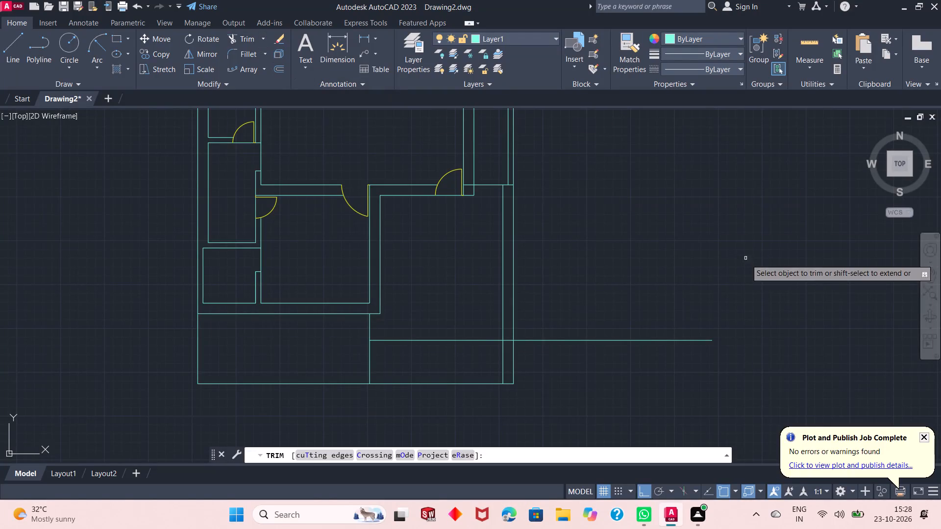
left_click_drag(747, 264, 585, 373)
right_click(592, 308)
left_click(622, 316)
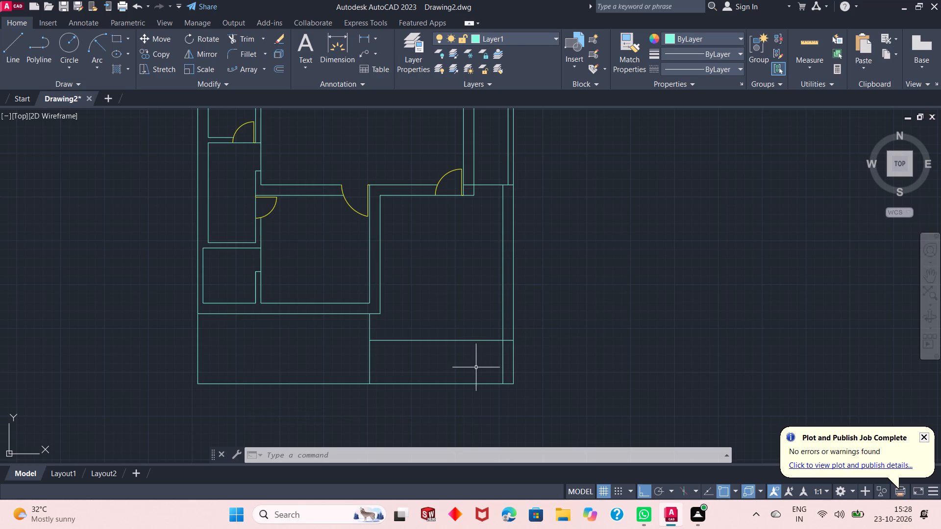
scroll(467, 345, "up", 1)
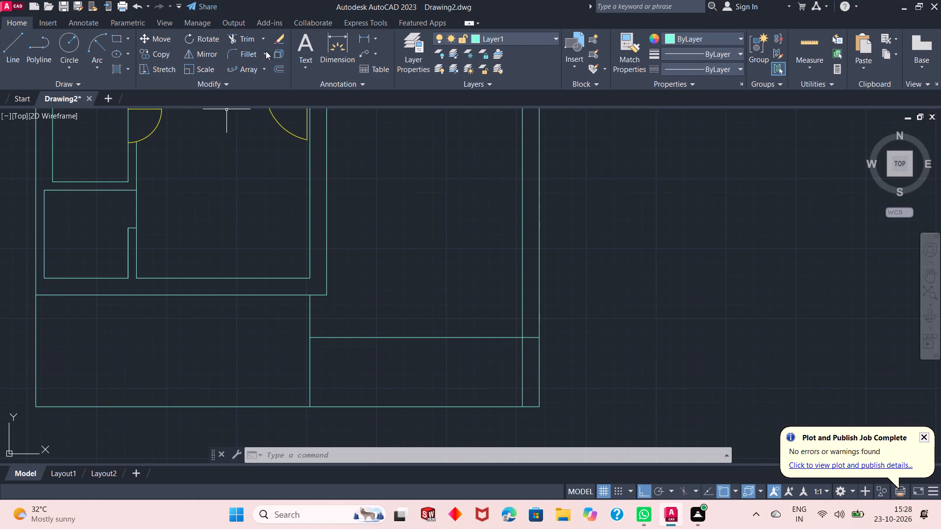
left_click(245, 33)
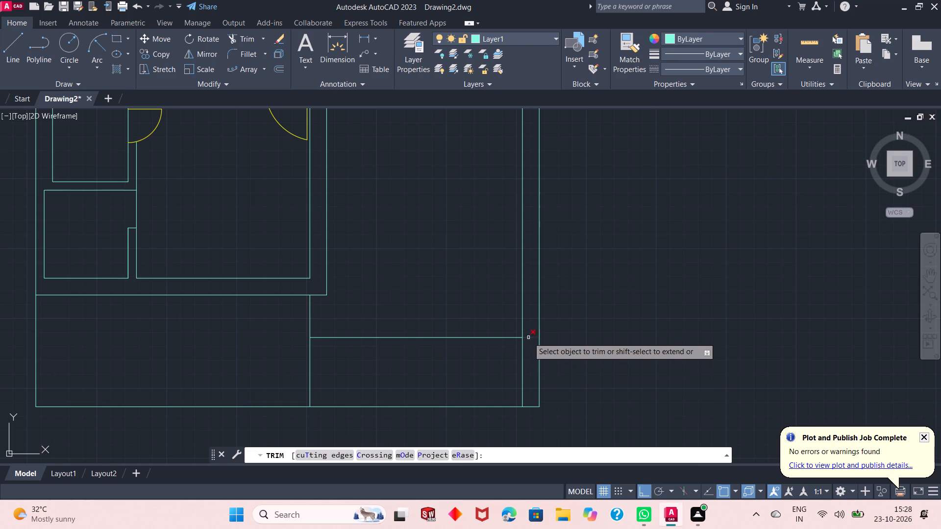
left_click(528, 337)
right_click(598, 309)
left_click(642, 315)
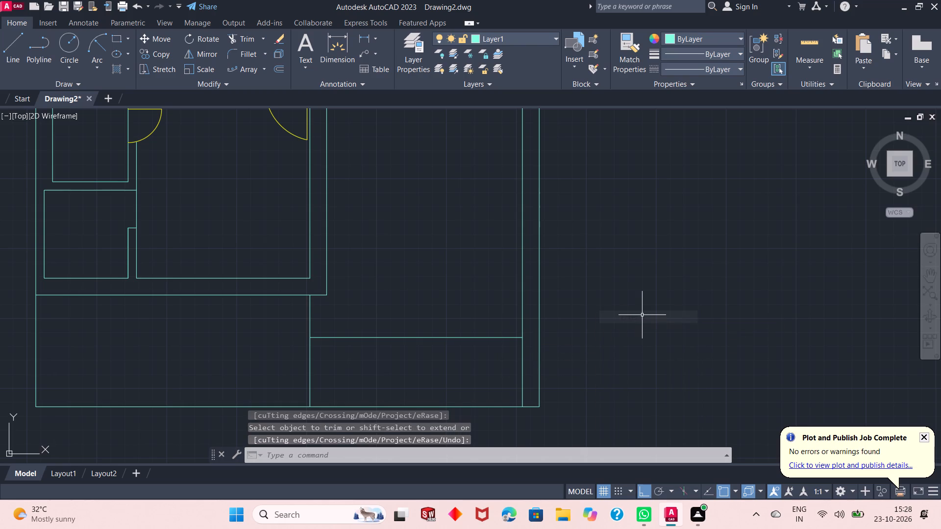
Draw a line from the horizontal line's east end, 2' left along it and about 11'6" up.
scroll(465, 393, "down", 1)
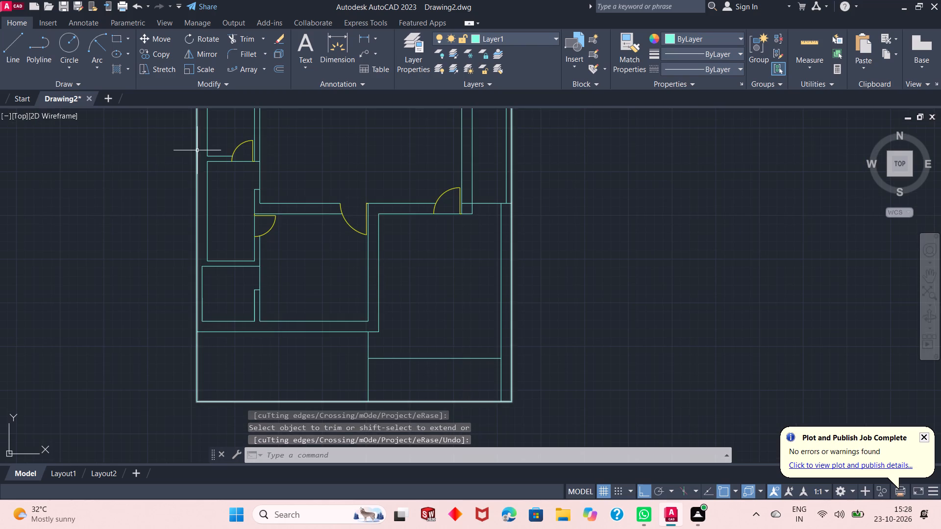
left_click(7, 48)
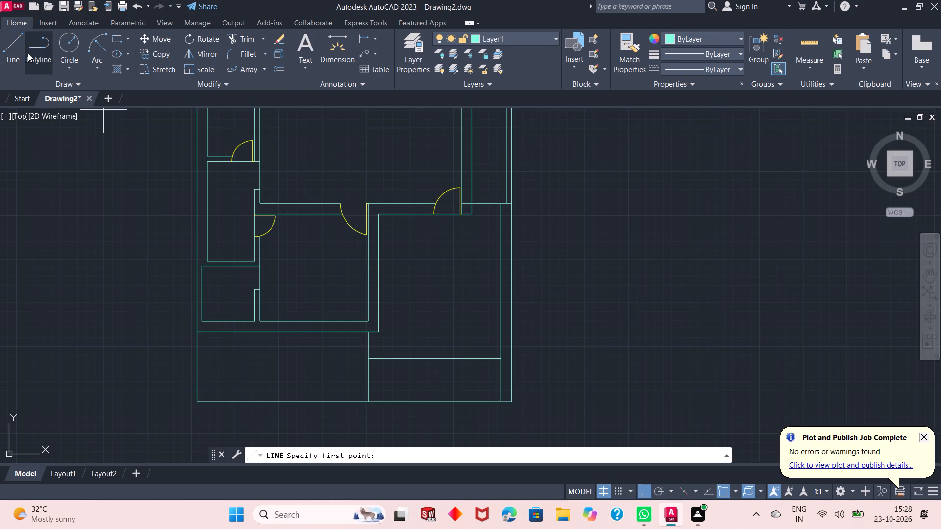
left_click(498, 358)
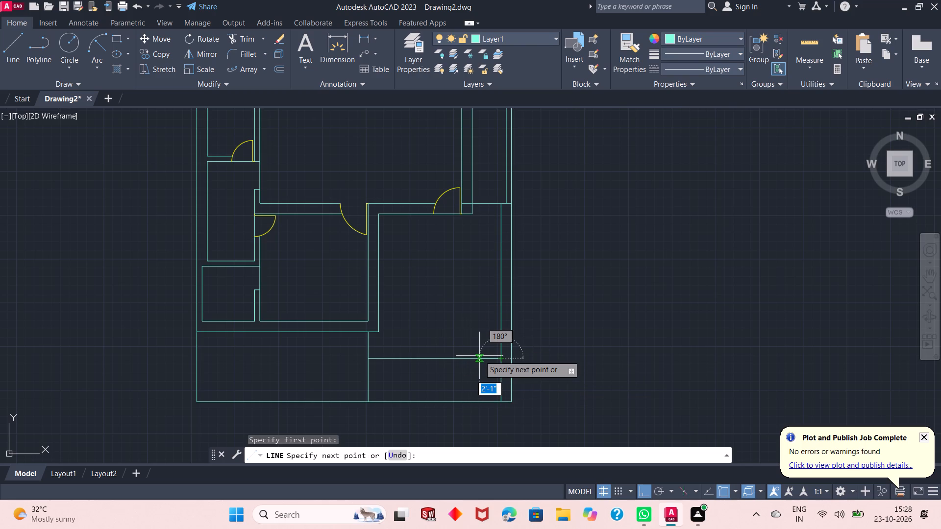
type("2'")
key("Return")
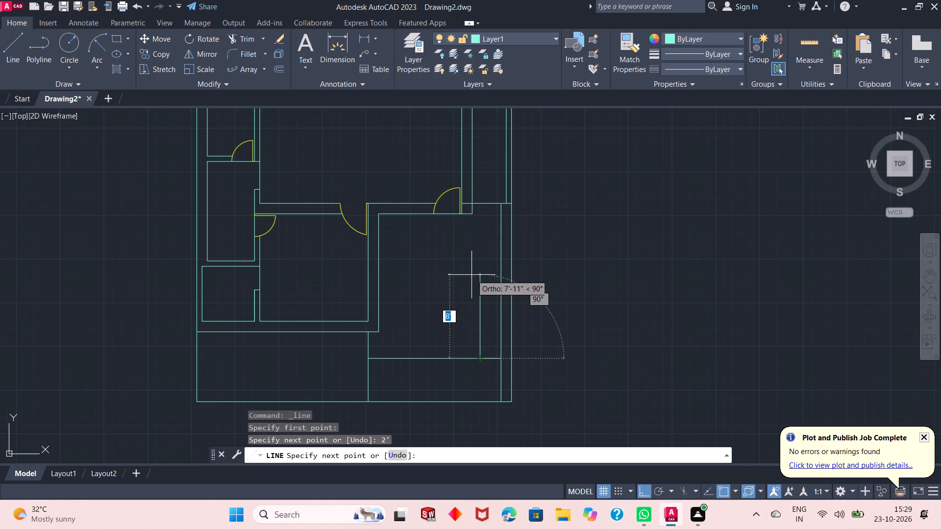
left_click(479, 238)
right_click(479, 238)
left_click(498, 240)
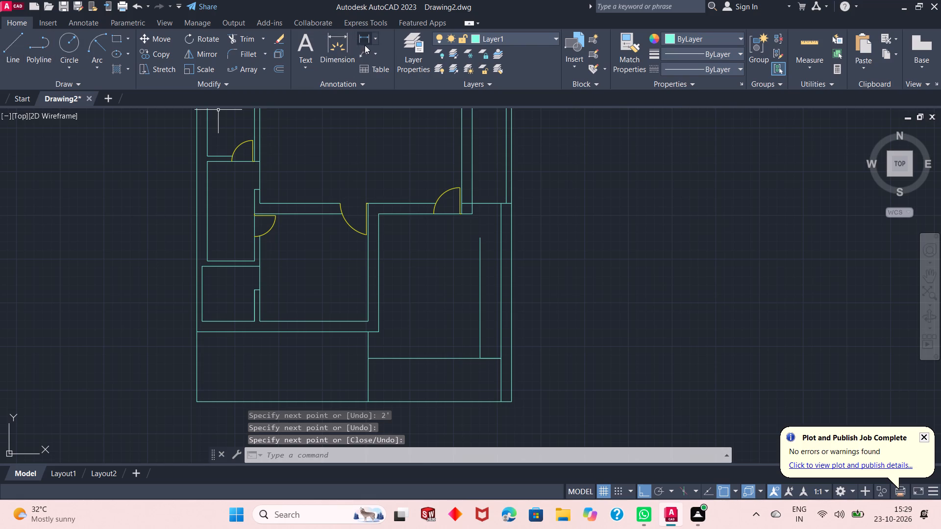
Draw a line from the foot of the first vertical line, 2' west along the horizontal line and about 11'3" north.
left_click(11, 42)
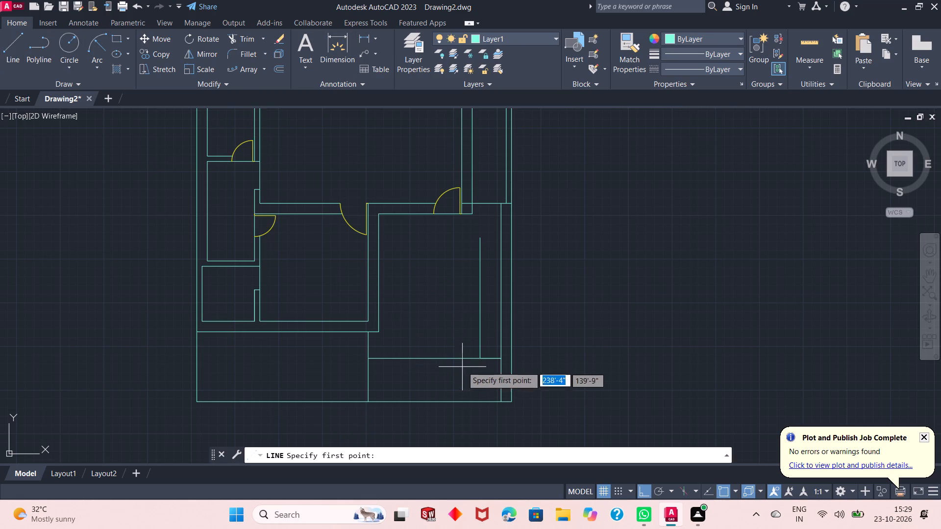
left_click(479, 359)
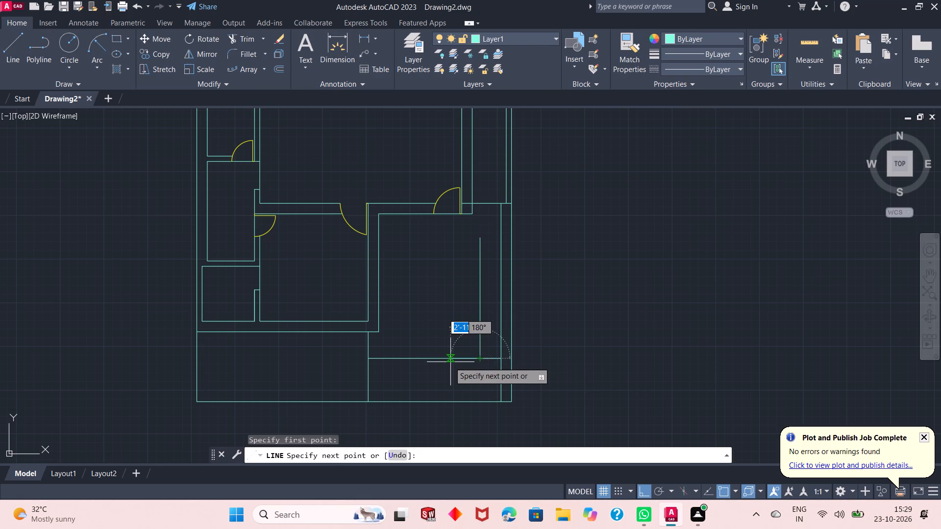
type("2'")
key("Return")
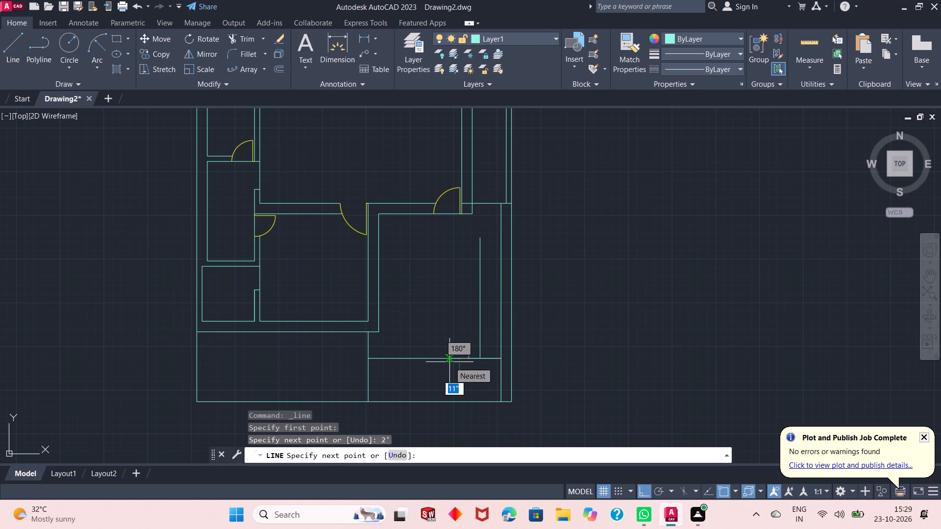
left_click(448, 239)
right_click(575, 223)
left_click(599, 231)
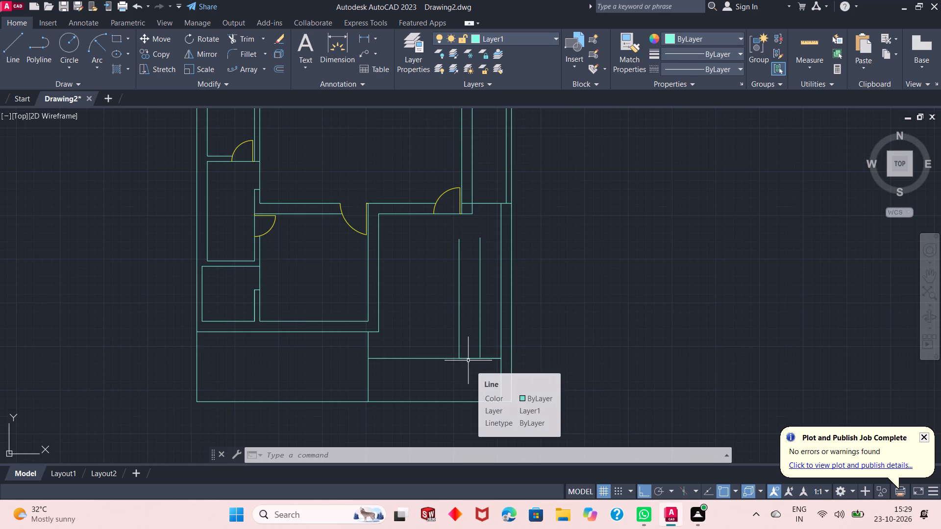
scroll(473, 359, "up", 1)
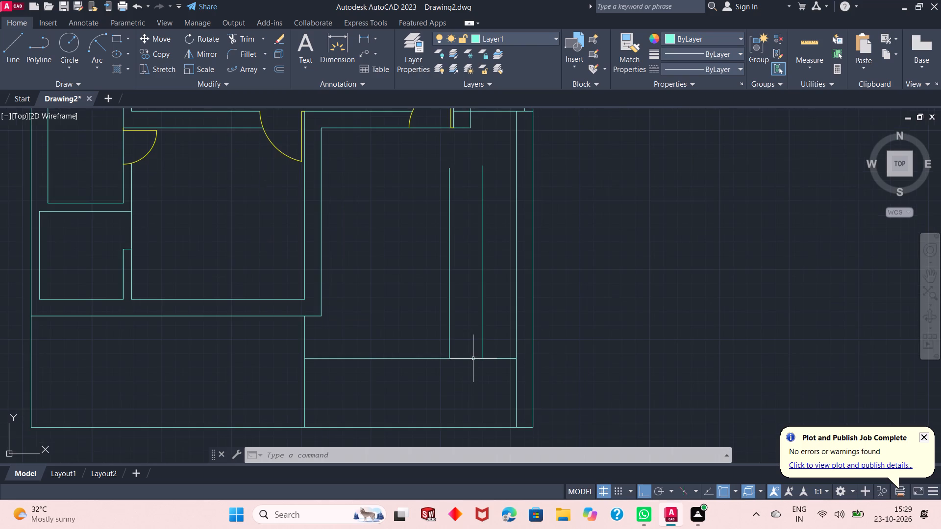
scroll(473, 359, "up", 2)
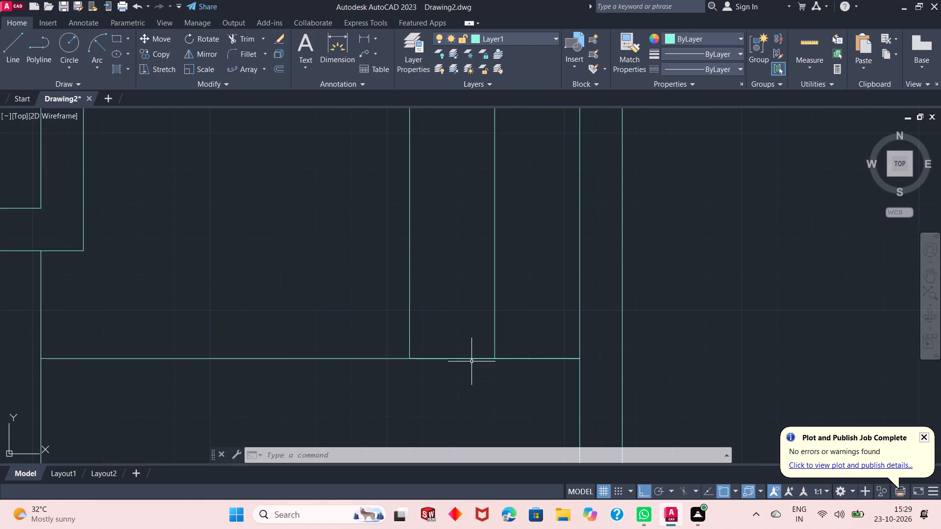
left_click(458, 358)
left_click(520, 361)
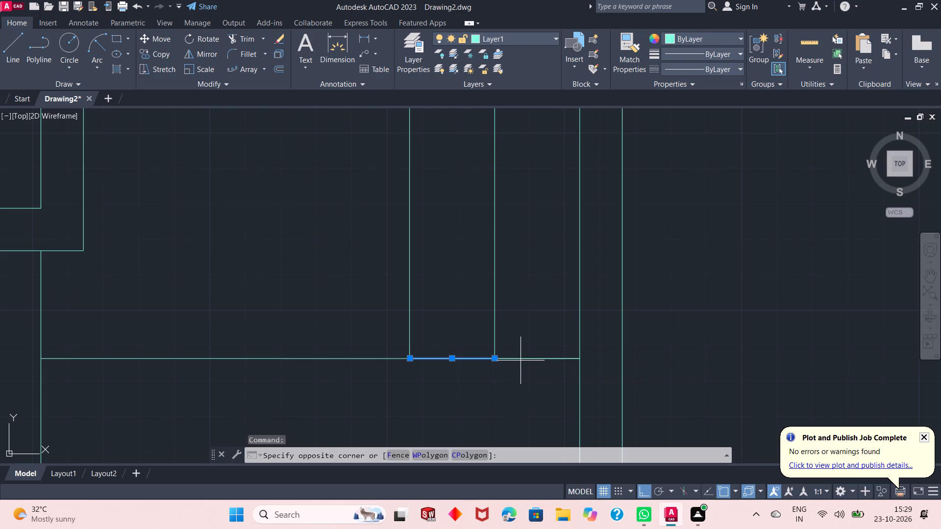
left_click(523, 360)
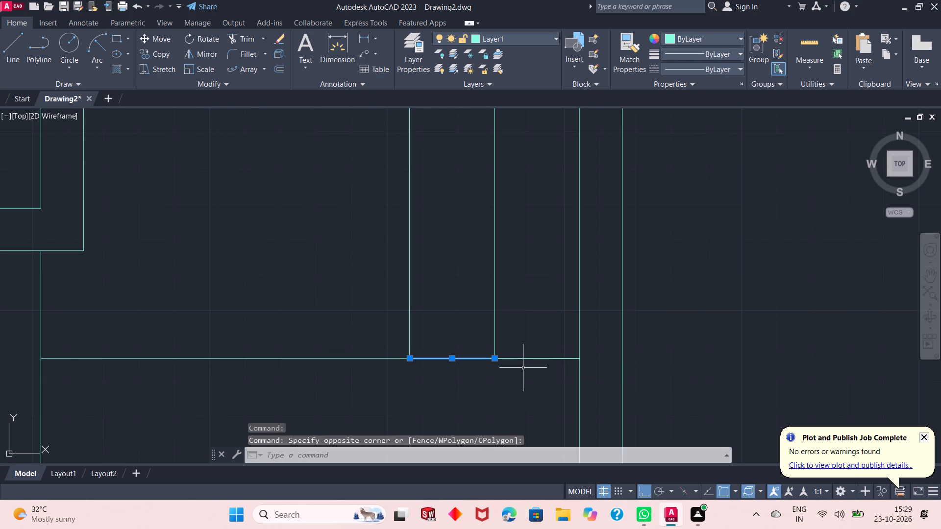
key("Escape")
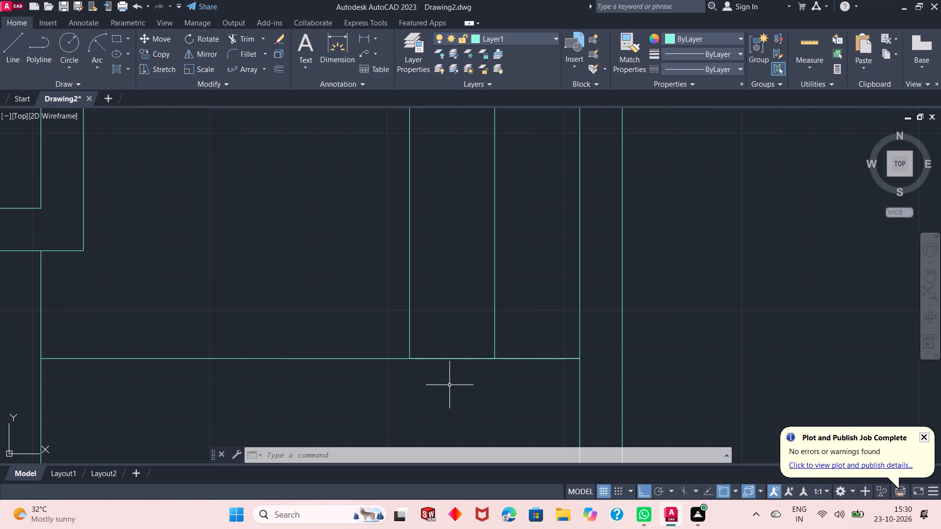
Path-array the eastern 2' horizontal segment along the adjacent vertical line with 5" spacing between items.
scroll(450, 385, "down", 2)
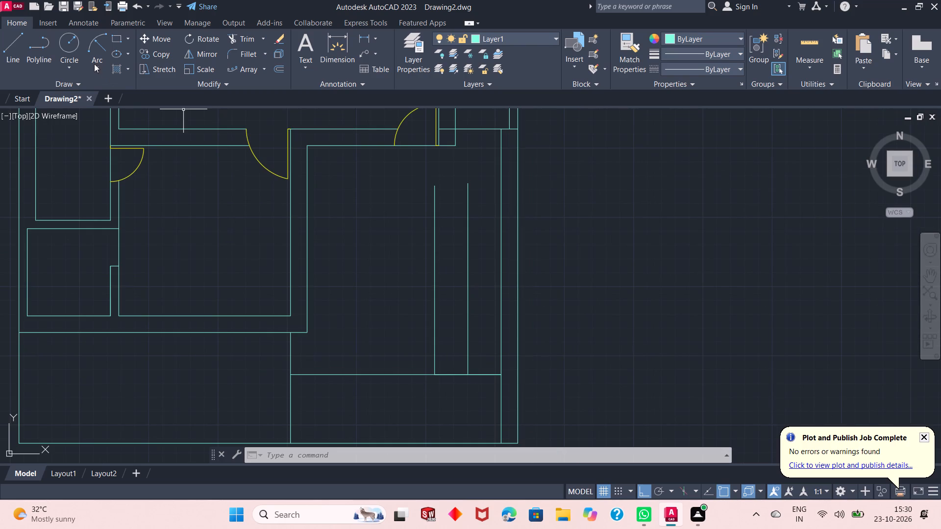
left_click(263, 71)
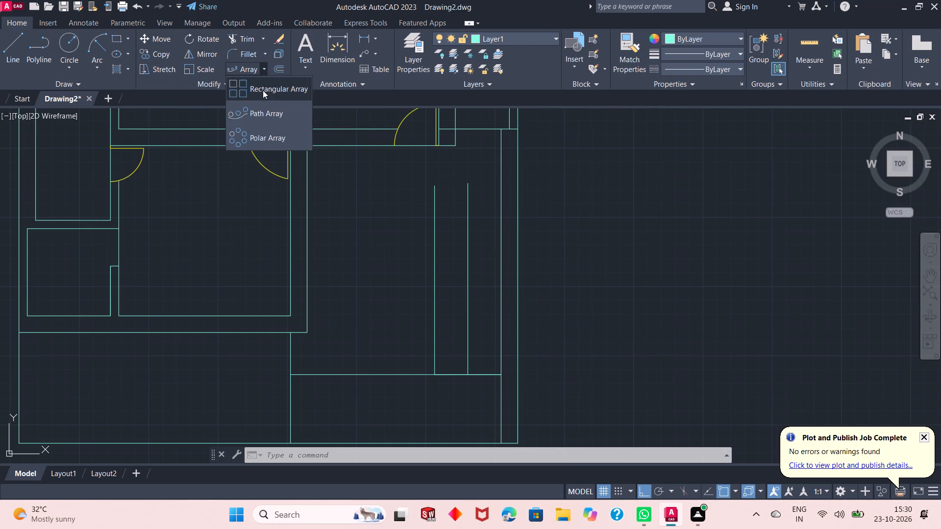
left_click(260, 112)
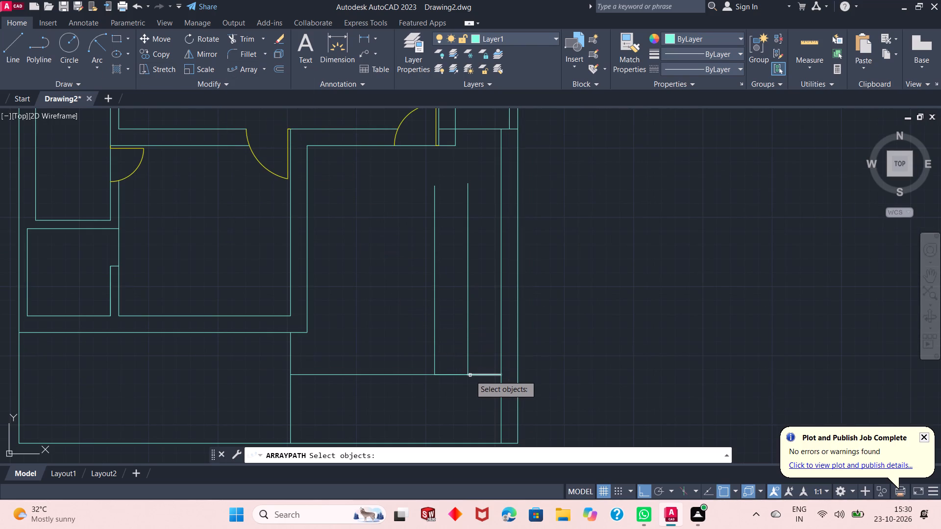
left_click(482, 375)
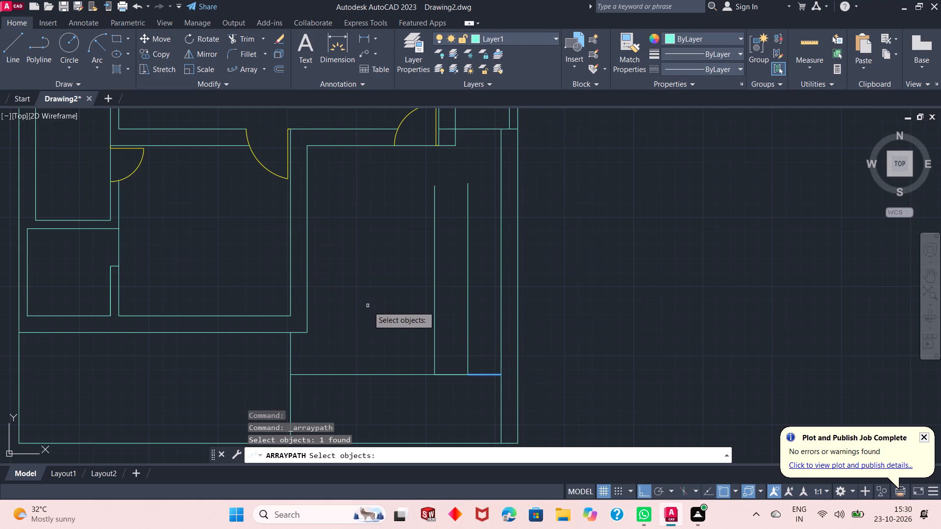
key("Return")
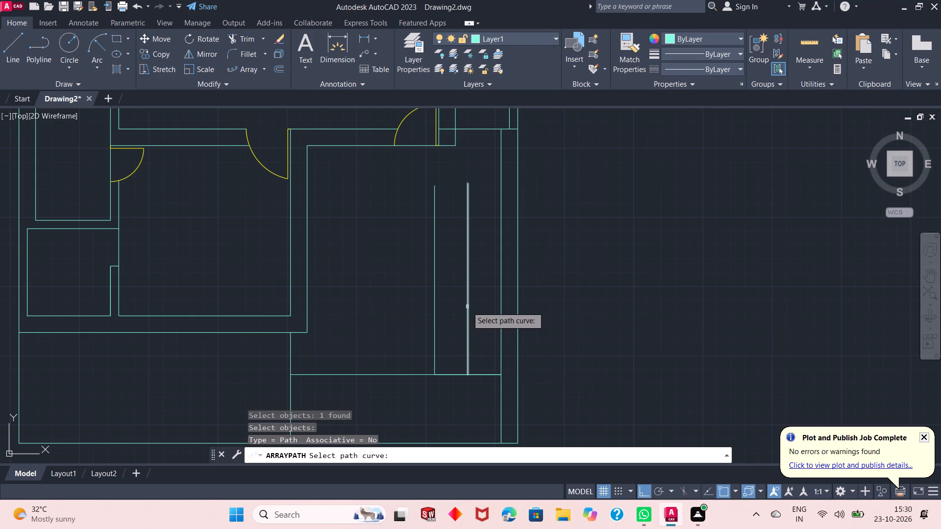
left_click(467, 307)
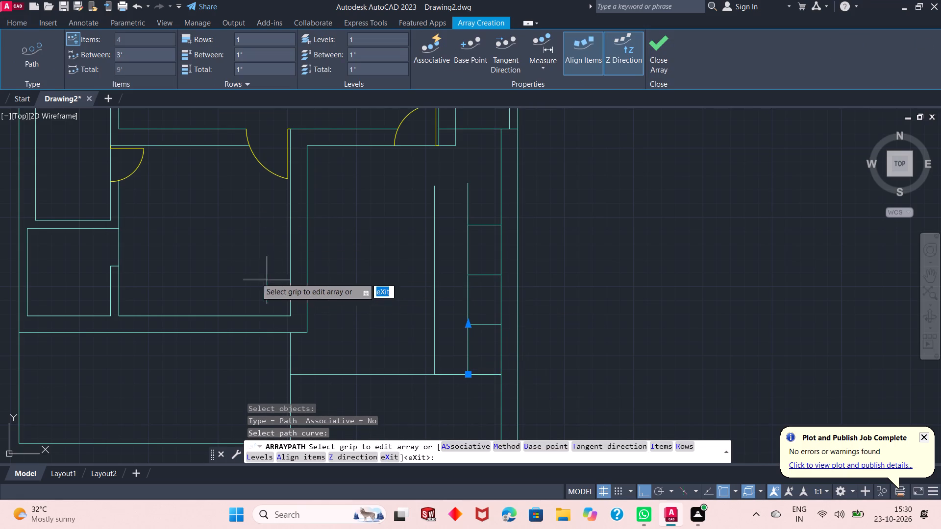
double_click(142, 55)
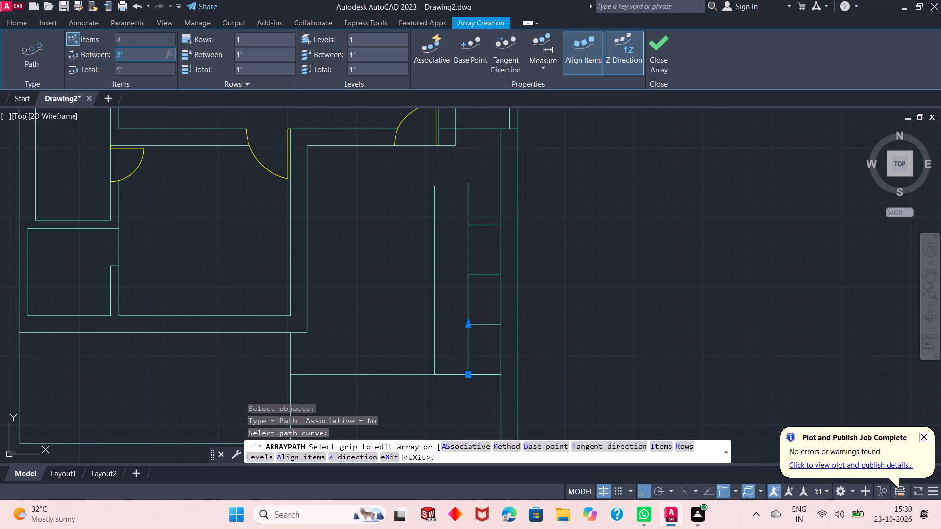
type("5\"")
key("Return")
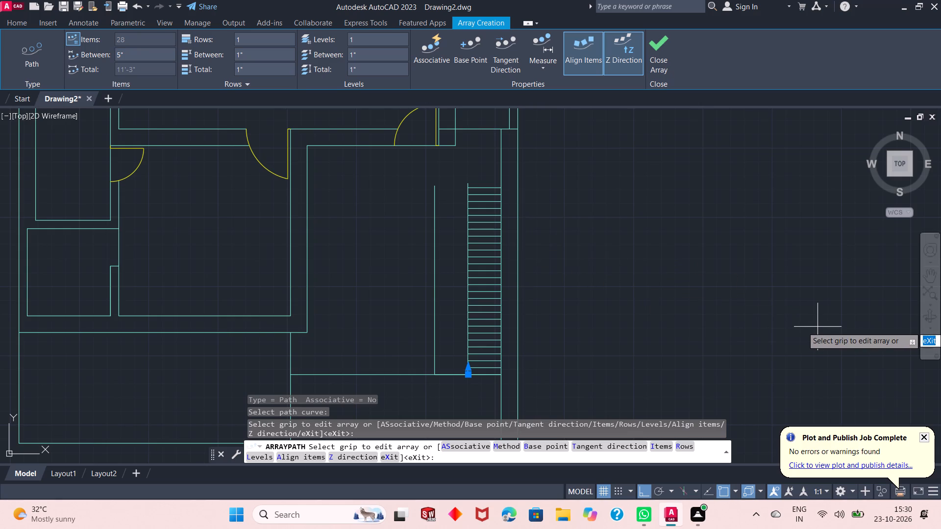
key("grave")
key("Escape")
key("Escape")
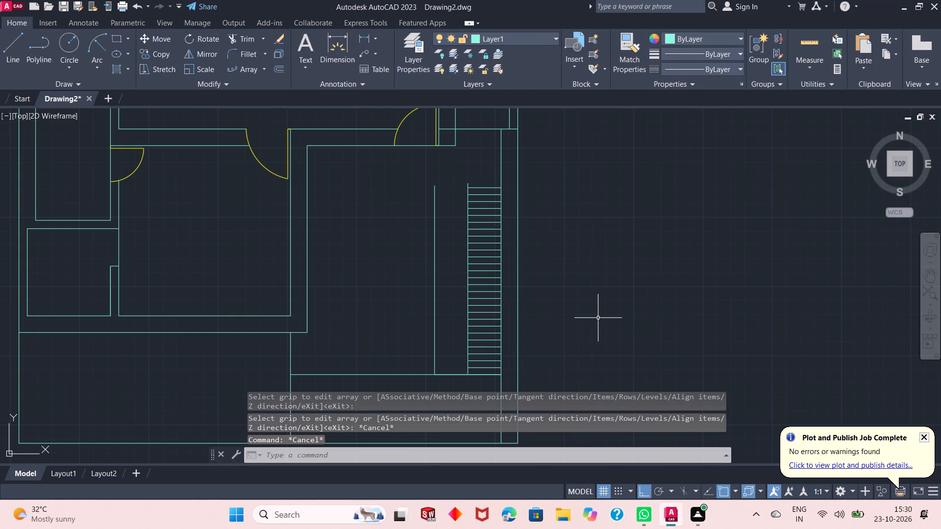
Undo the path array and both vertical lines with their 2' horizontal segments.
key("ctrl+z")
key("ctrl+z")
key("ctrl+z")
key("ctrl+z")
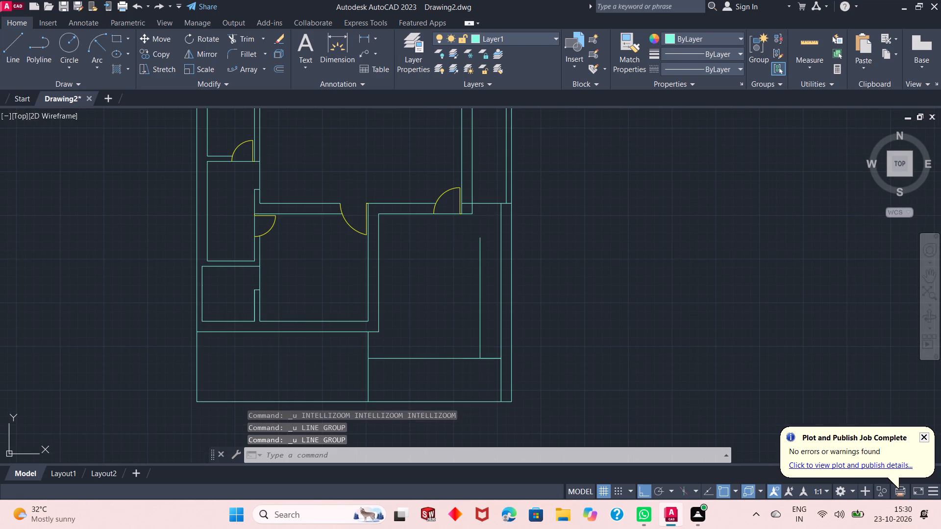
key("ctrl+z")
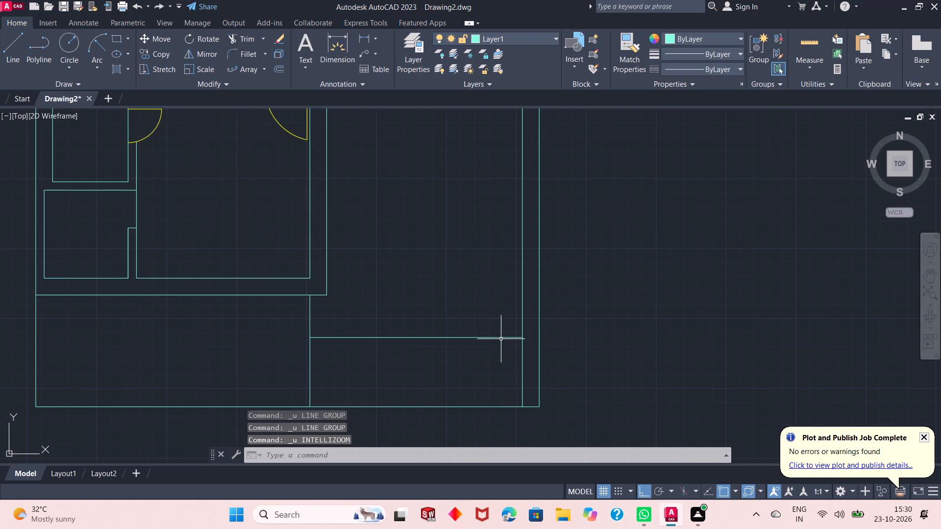
Draw a line from the horizontal line's east end, 1'6" west along it and 11' north.
left_click(5, 48)
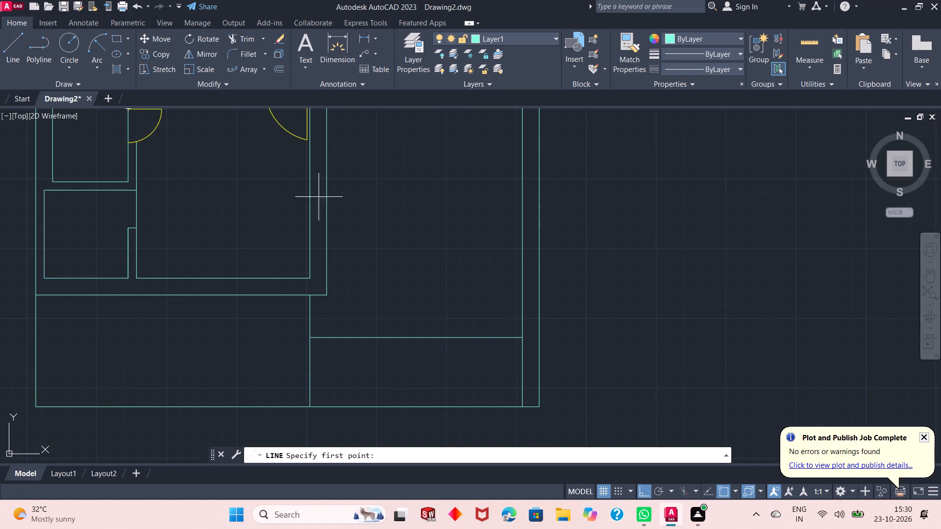
left_click(520, 337)
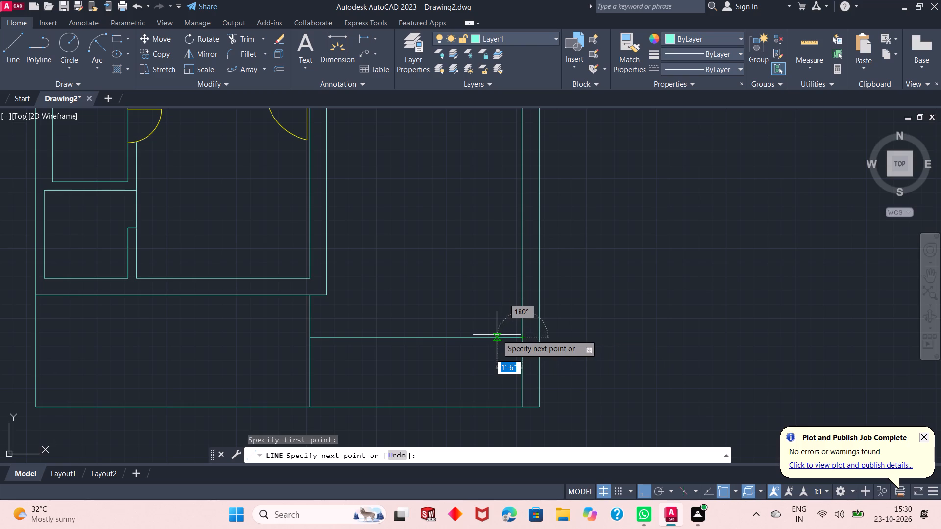
type("1'6\"")
key("Return")
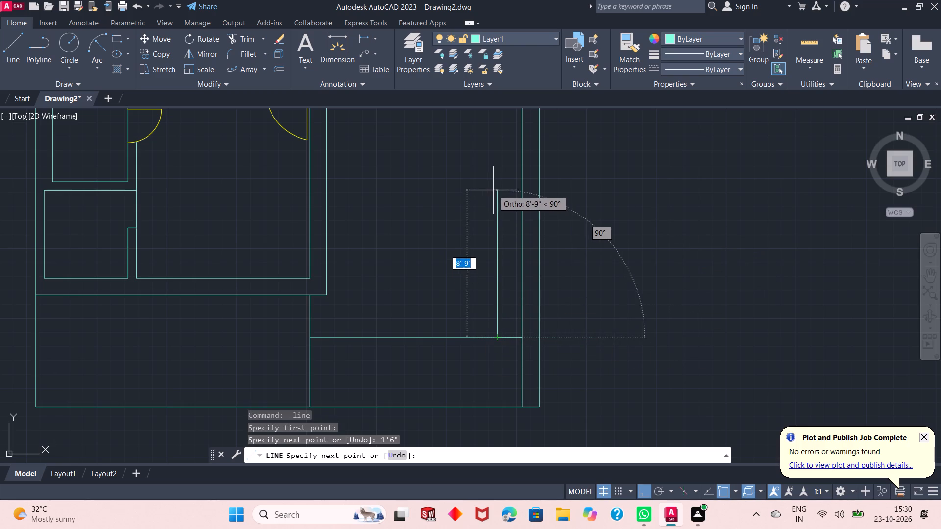
scroll(495, 243, "down", 1)
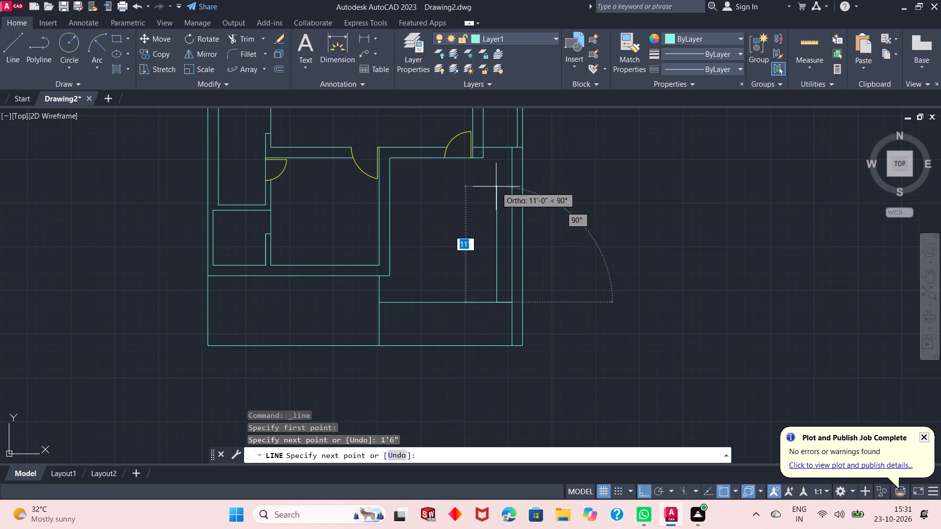
type("11'")
key("Return")
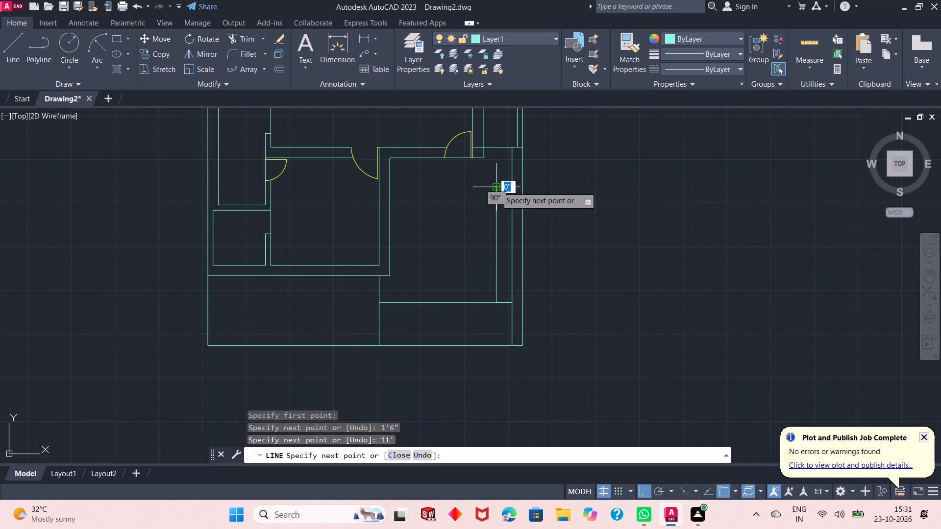
right_click(496, 187)
left_click(510, 196)
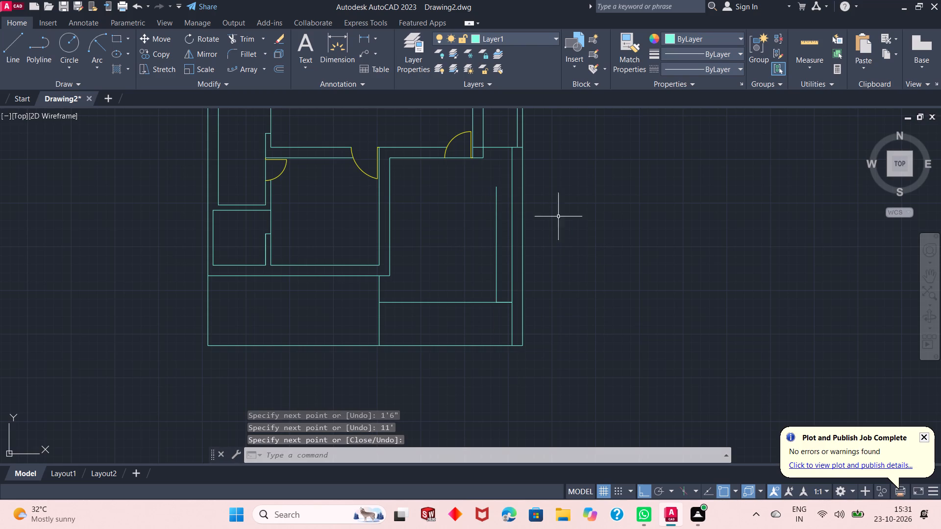
Draw a second line from the foot of the new vertical line, 1'6" west and 11' north.
right_click(572, 213)
left_click(610, 223)
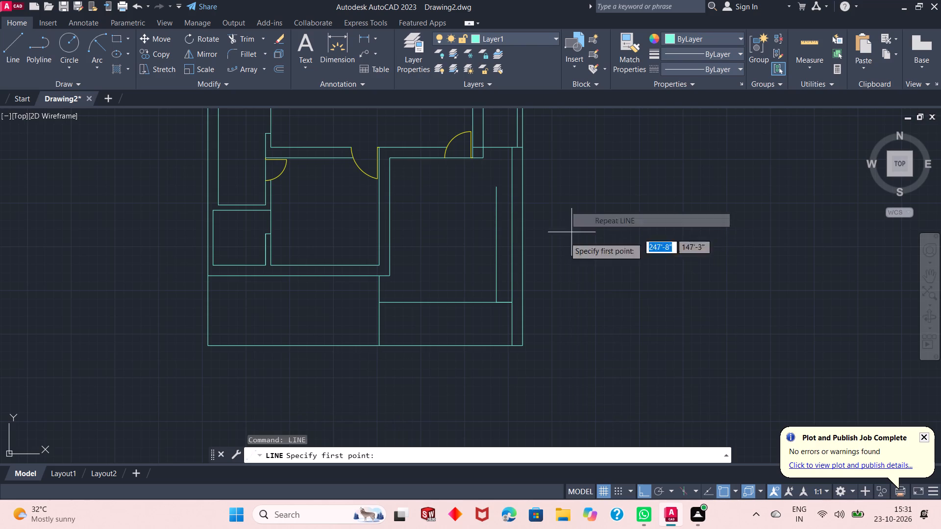
left_click(494, 302)
type("1'6\"")
key("Return")
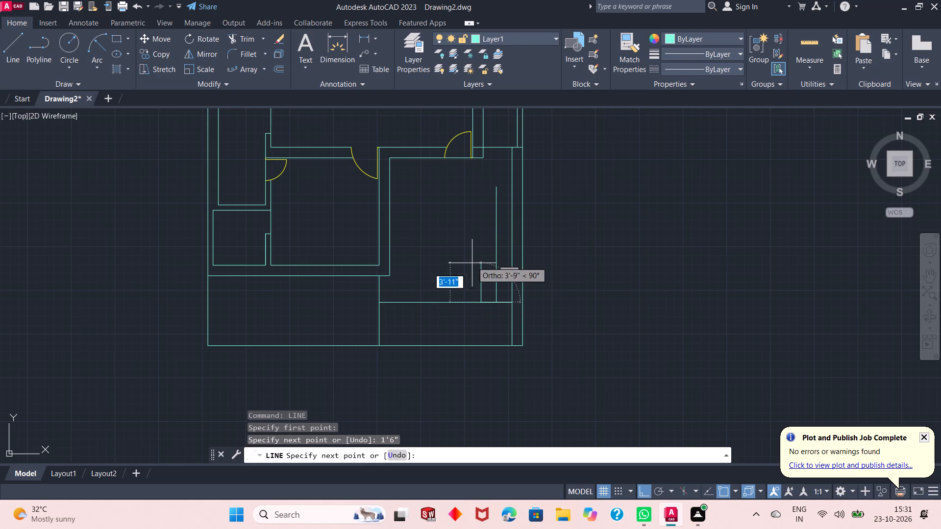
type("11'")
key("Return")
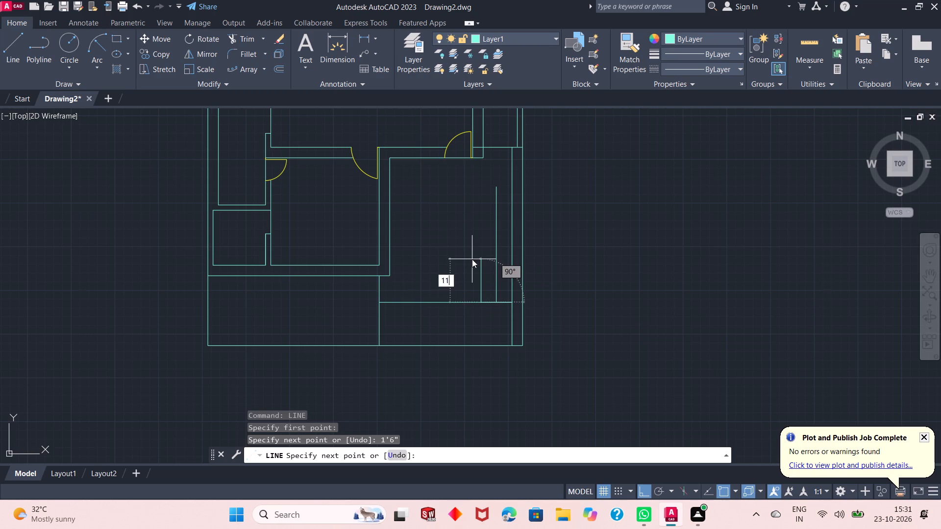
scroll(472, 259, "up", 1)
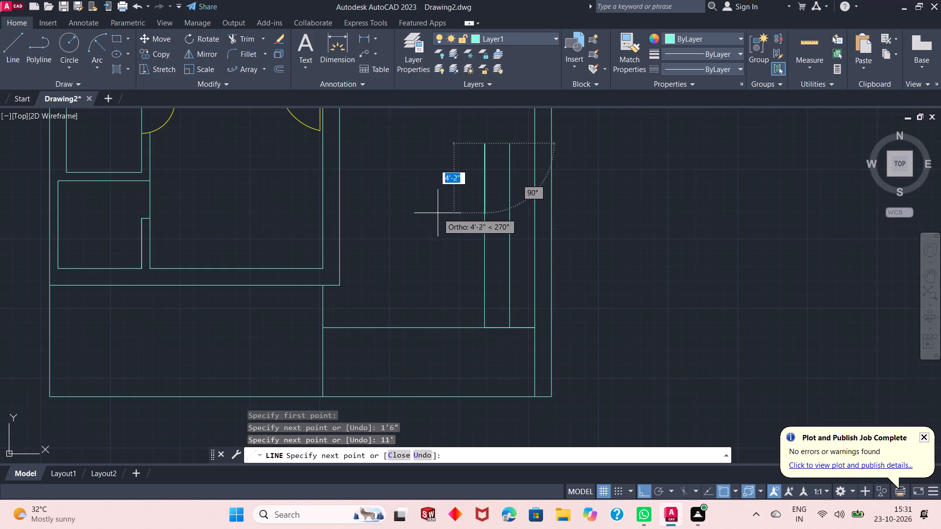
right_click(422, 164)
left_click(468, 168)
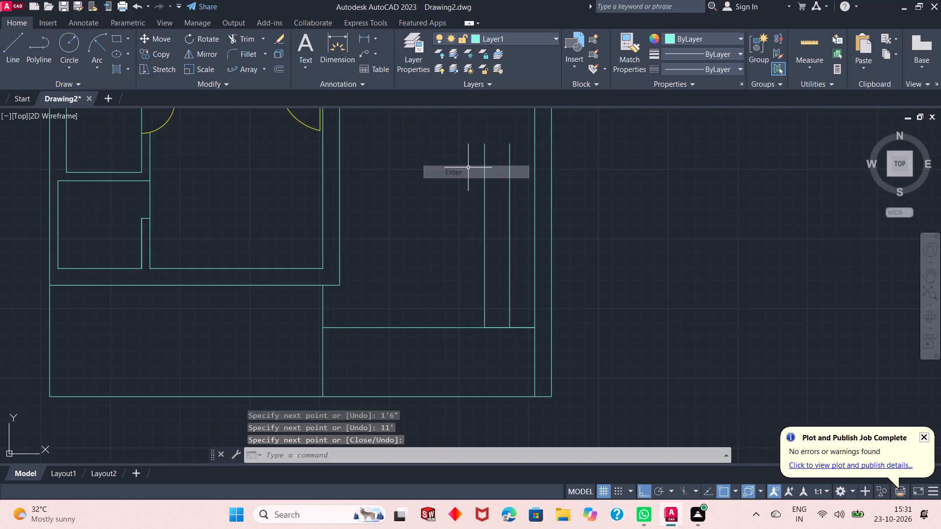
Path-array the eastern 1'6" horizontal segment along the adjacent vertical line with 8" spacing between items.
left_click(239, 67)
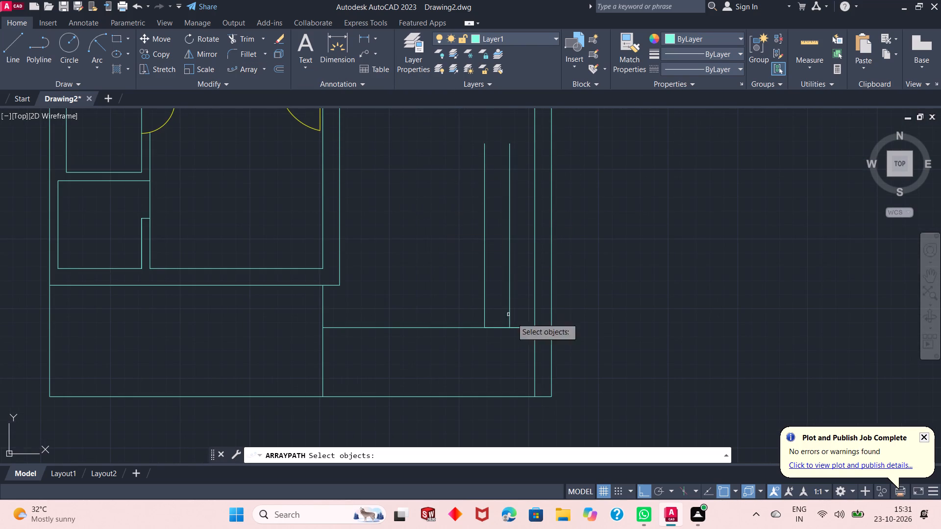
left_click(517, 327)
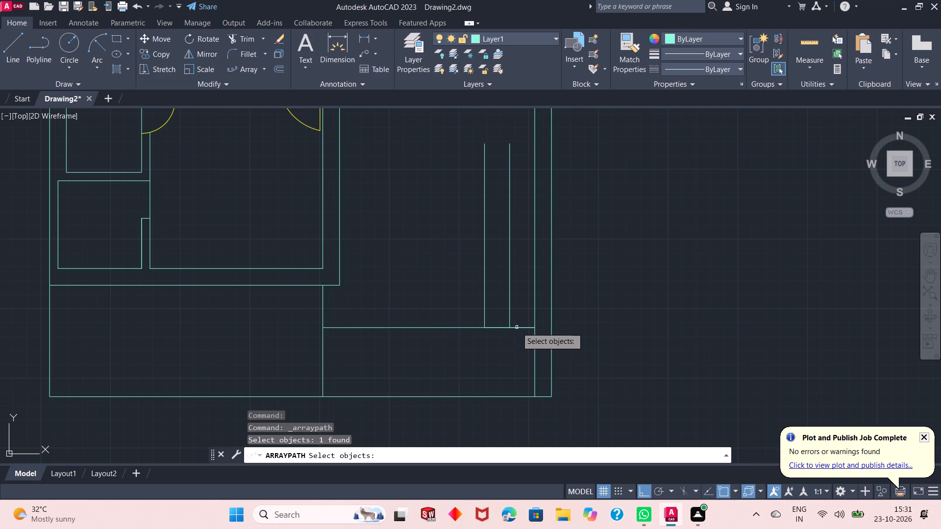
key("Return")
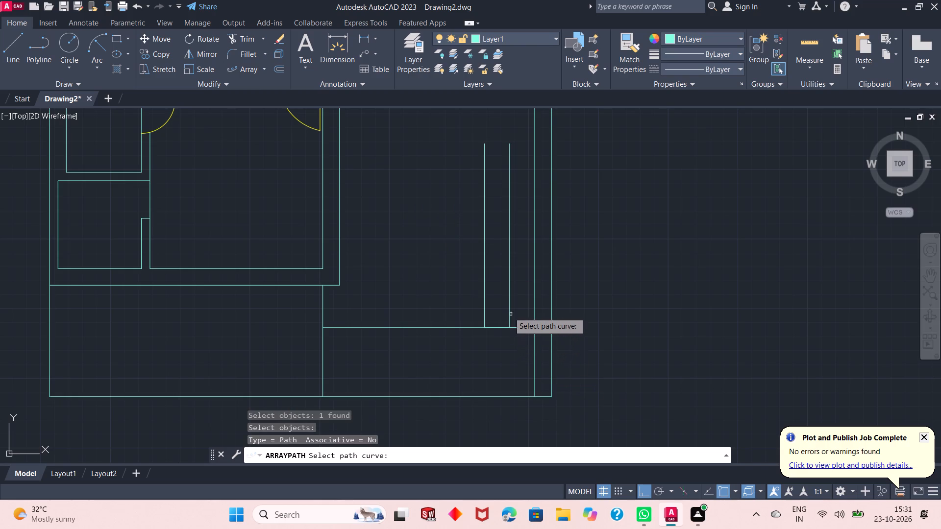
left_click(510, 309)
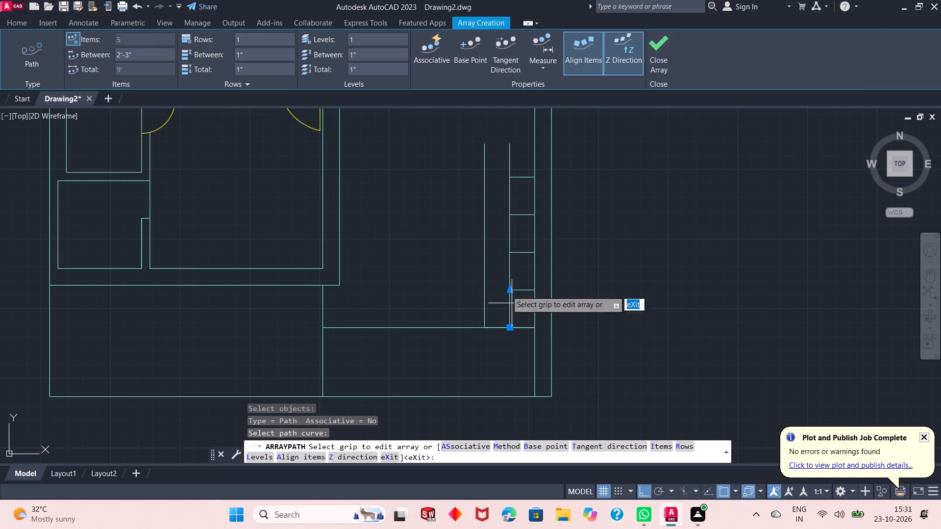
double_click(149, 49)
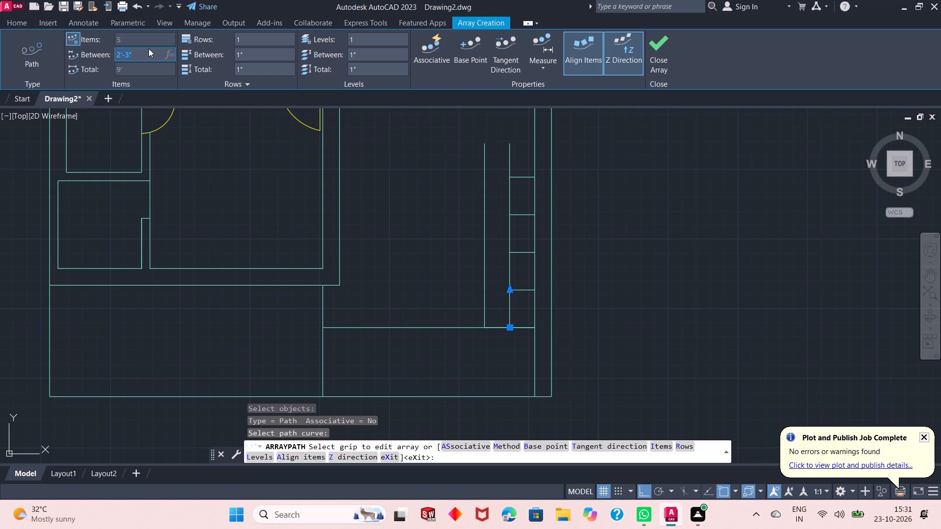
key("8")
key("shift+quotedbl")
key("Return")
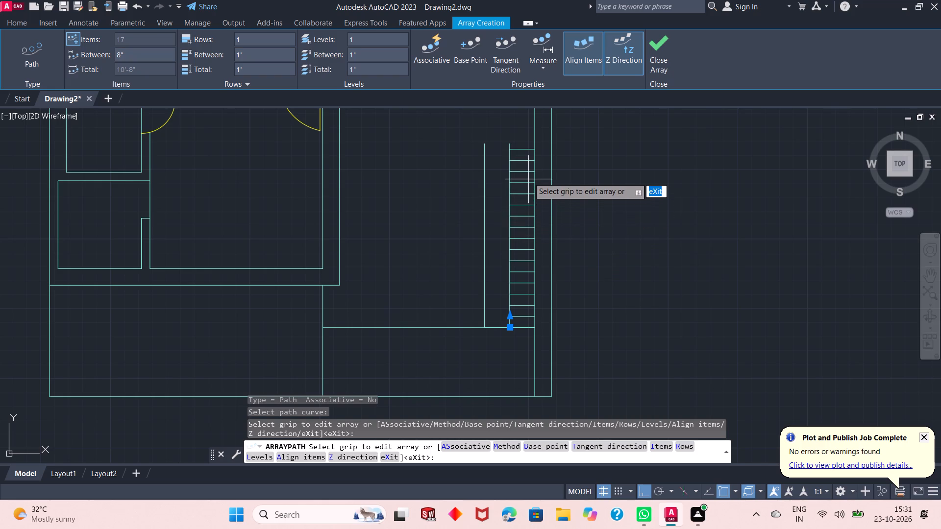
scroll(581, 276, "down", 1)
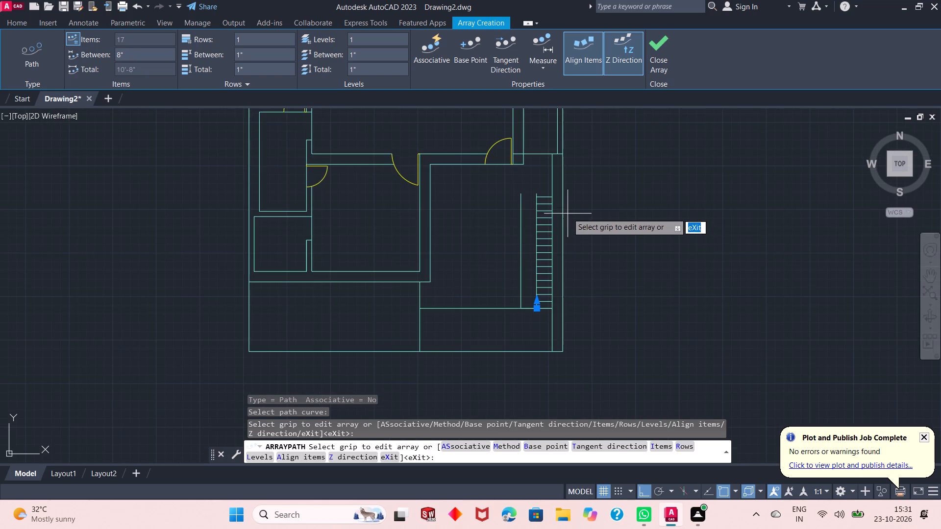
scroll(558, 200, "up", 1)
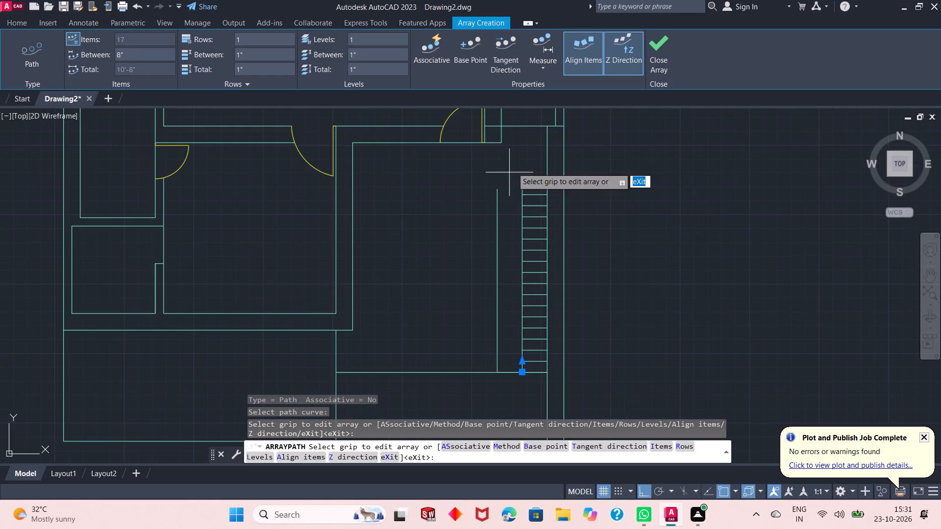
Set the spacing between the array items to 9" and finish the path array.
left_click(159, 46)
double_click(135, 60)
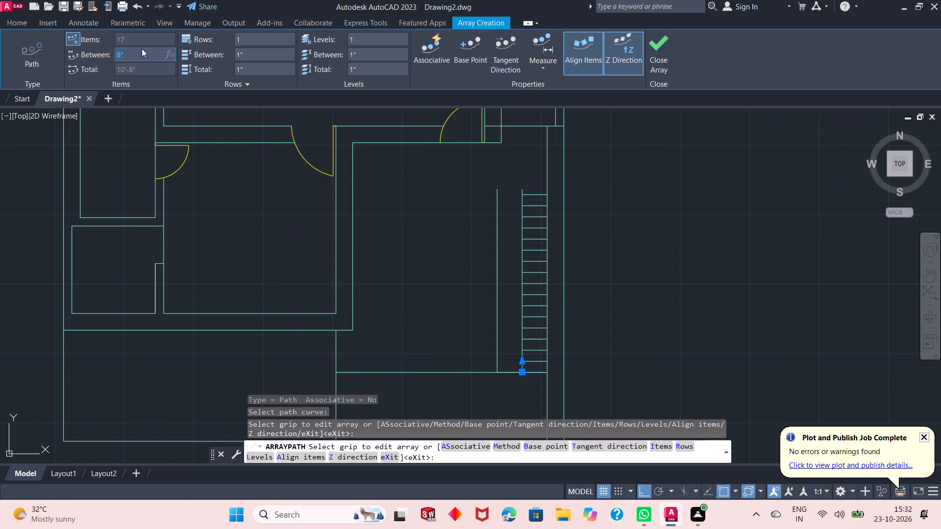
scroll(559, 347, "up", 1)
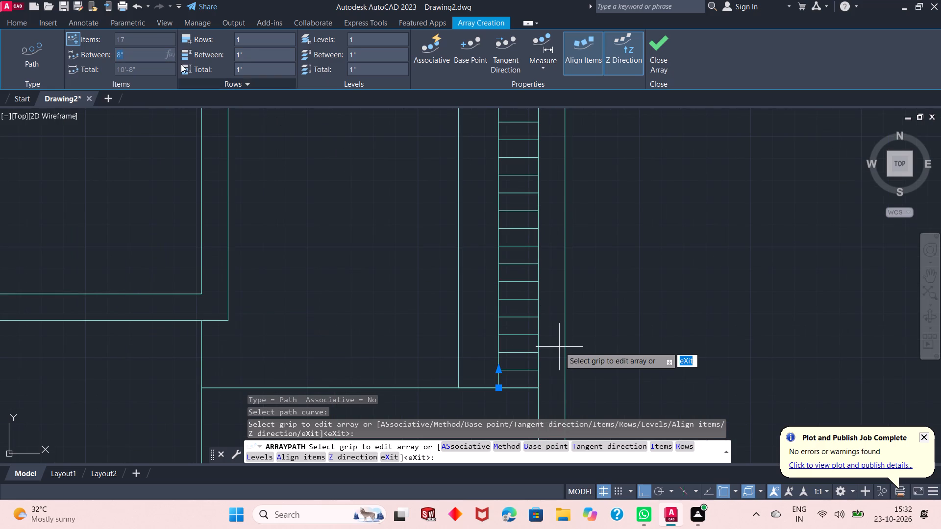
type("9\"")
key("Return")
scroll(123, 43, "down", 1)
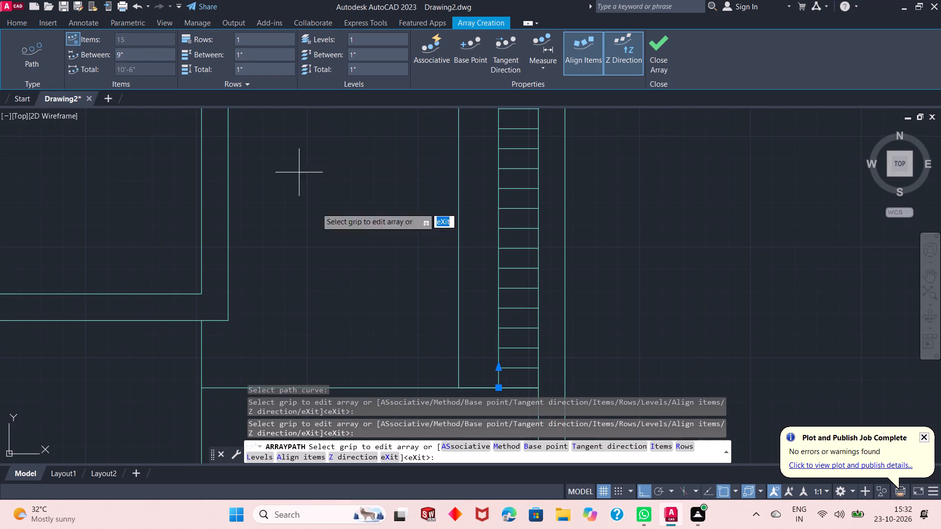
scroll(581, 315, "down", 1)
scroll(527, 304, "up", 1)
scroll(551, 361, "down", 1)
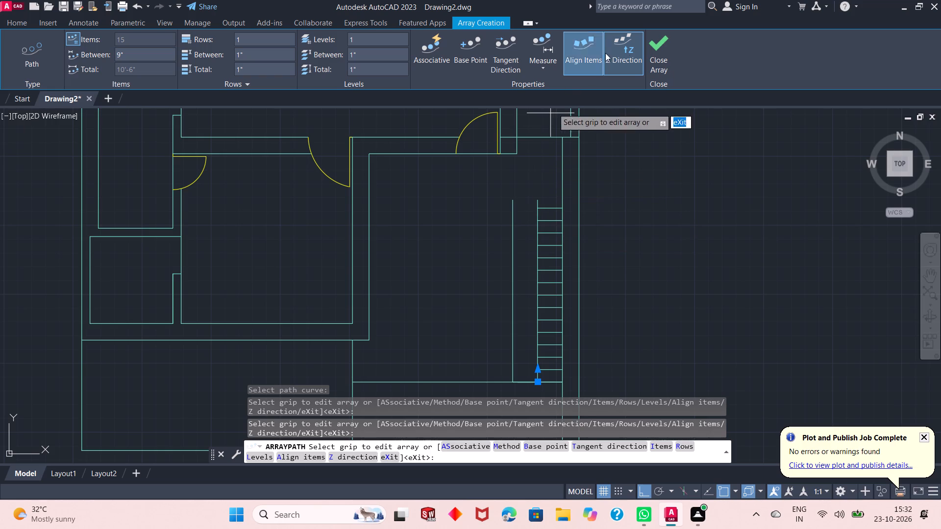
left_click(652, 46)
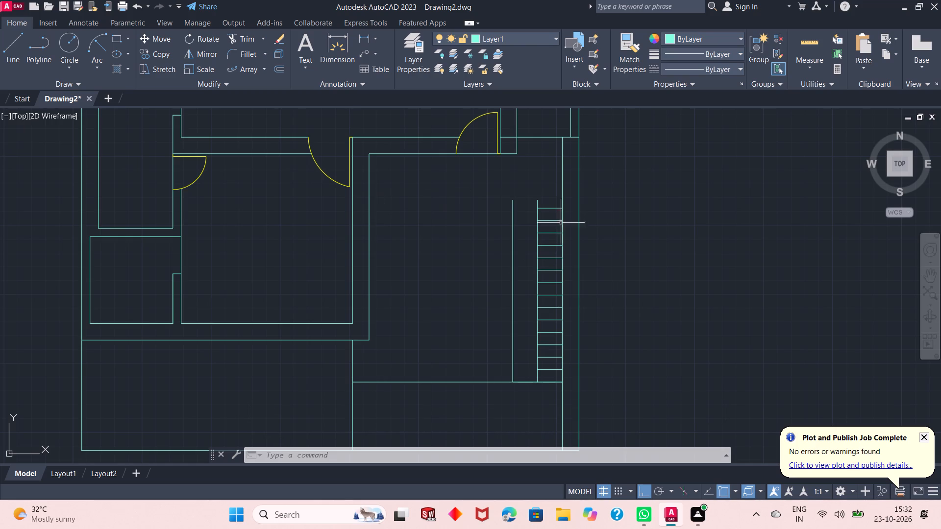
Path-array the western 1'6" horizontal segment along the middle vertical line with 9" spacing between items.
left_click(237, 66)
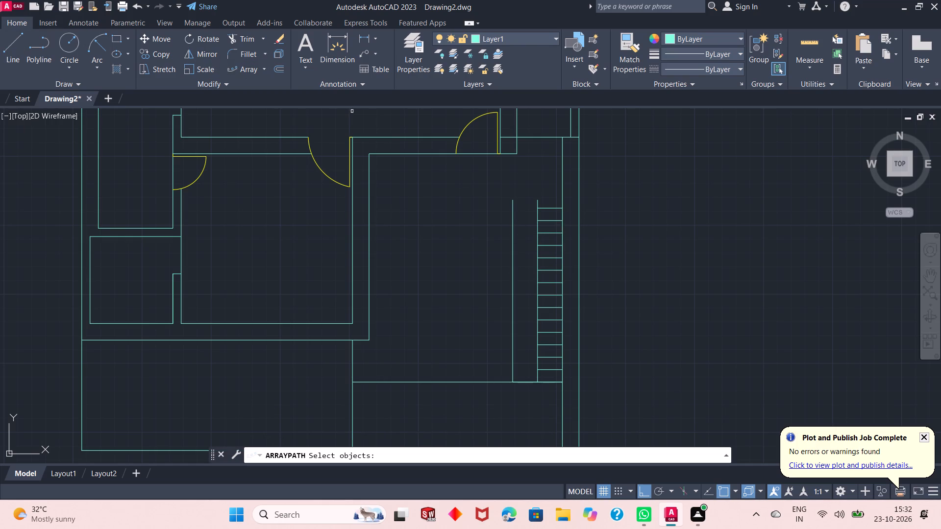
left_click(528, 383)
key("Return")
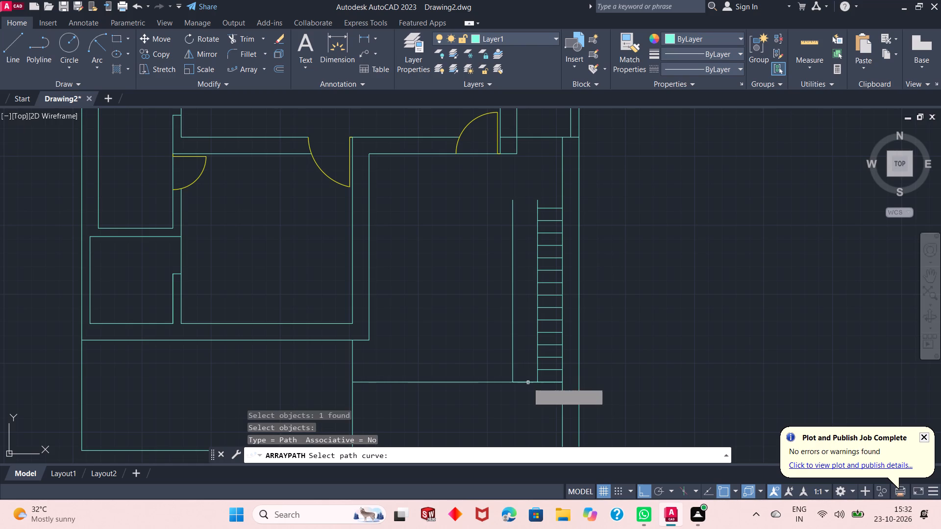
left_click(539, 351)
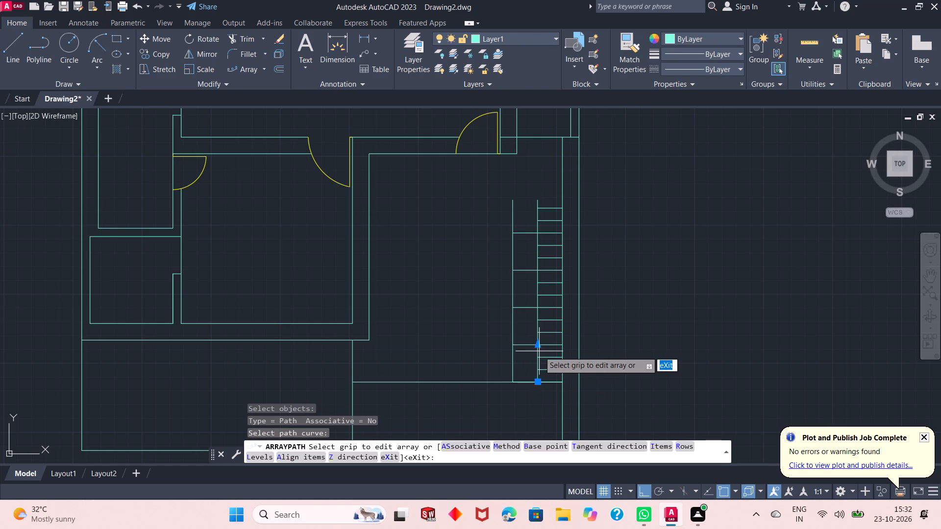
double_click(148, 51)
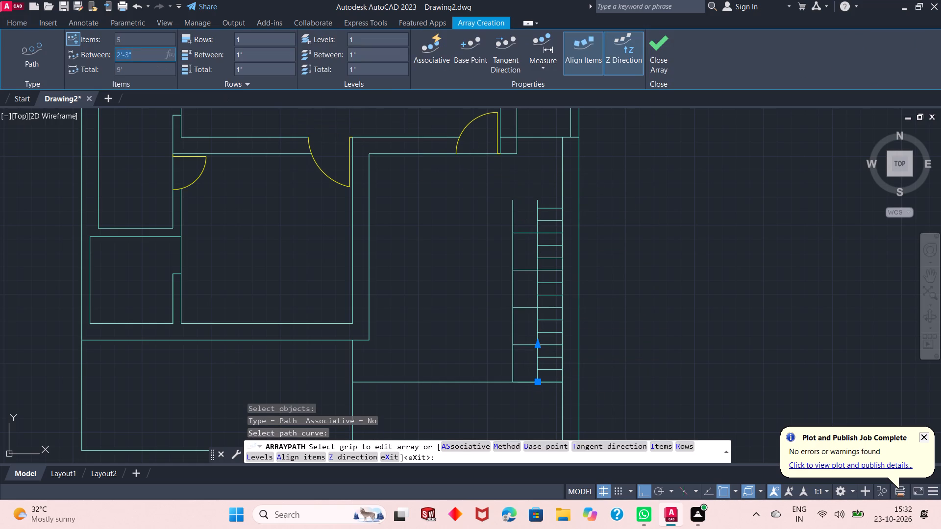
type("9\"")
key("Return")
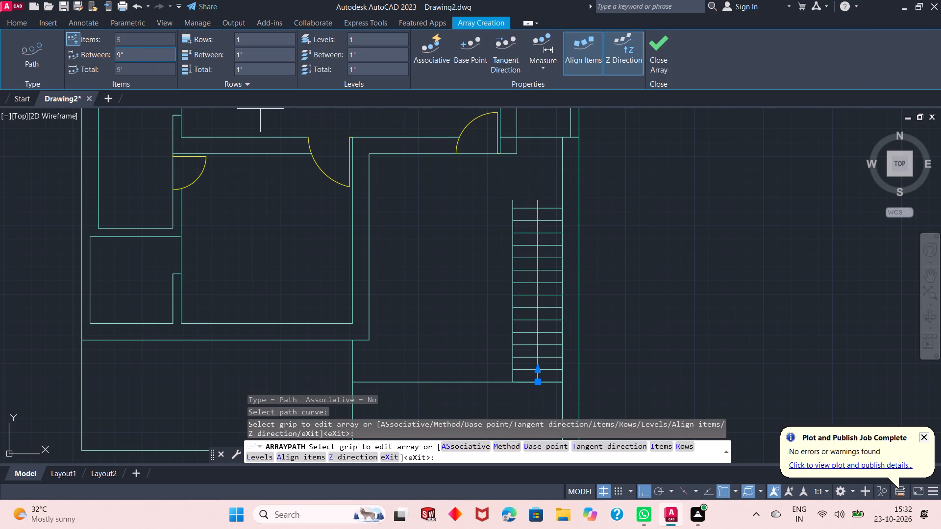
left_click(661, 68)
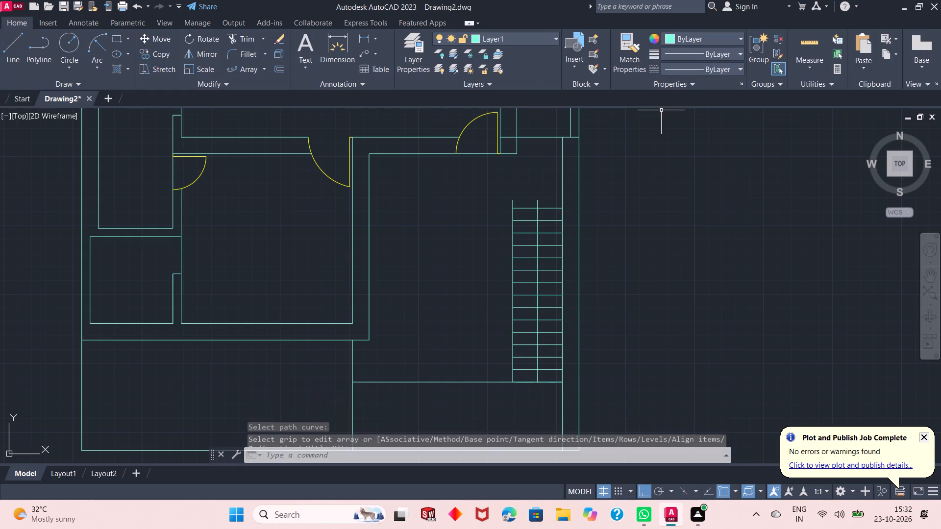
Trim away the northernmost tread line and the vertical line ends above the second-highest tread of both stair columns.
left_click(234, 39)
left_click(503, 213)
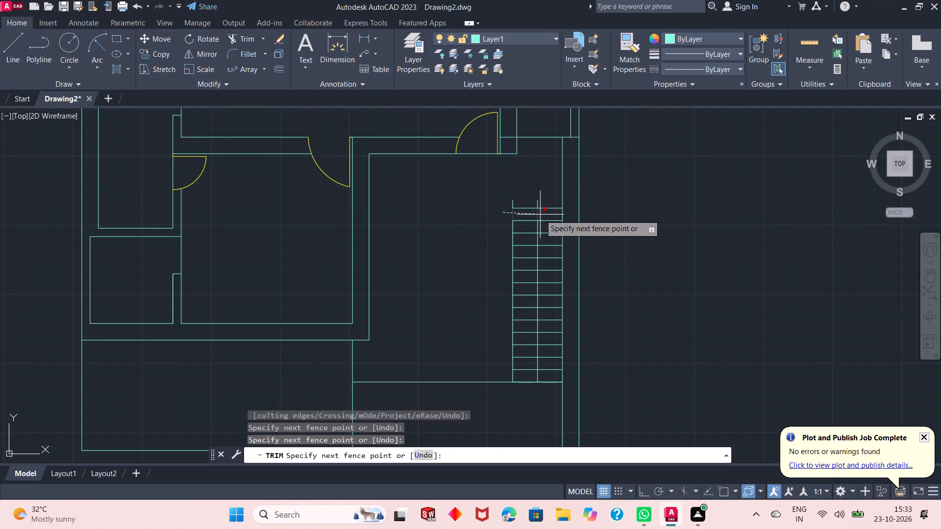
left_click(540, 215)
left_click(545, 215)
double_click(546, 202)
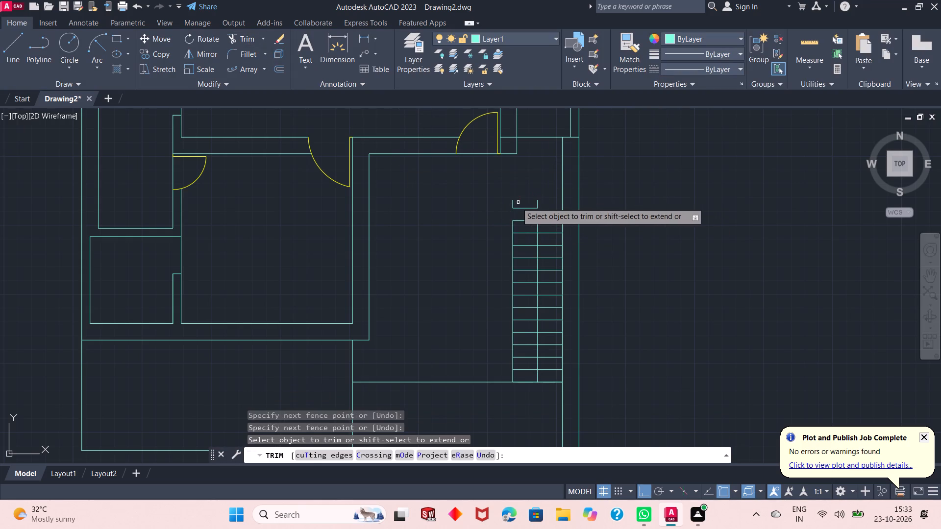
left_click(507, 203)
left_click(541, 205)
left_click(532, 203)
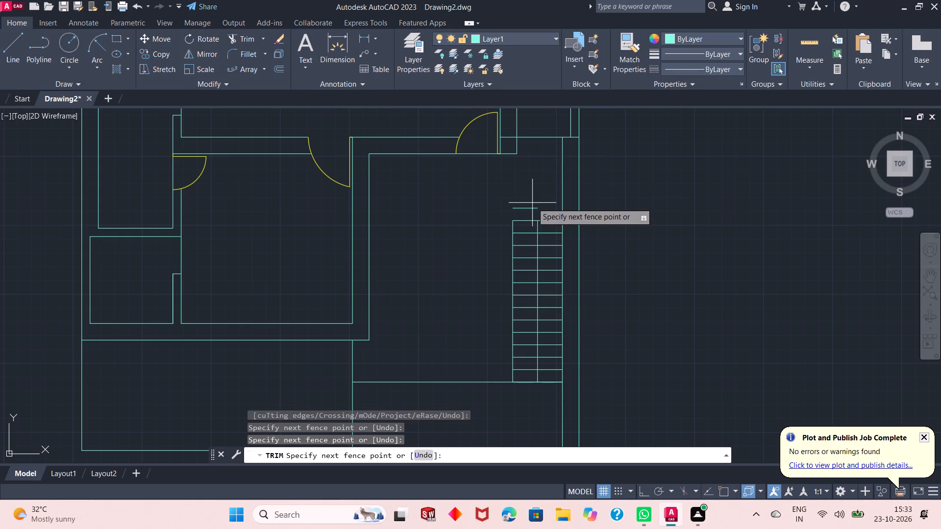
left_click(530, 213)
right_click(474, 183)
left_click(481, 186)
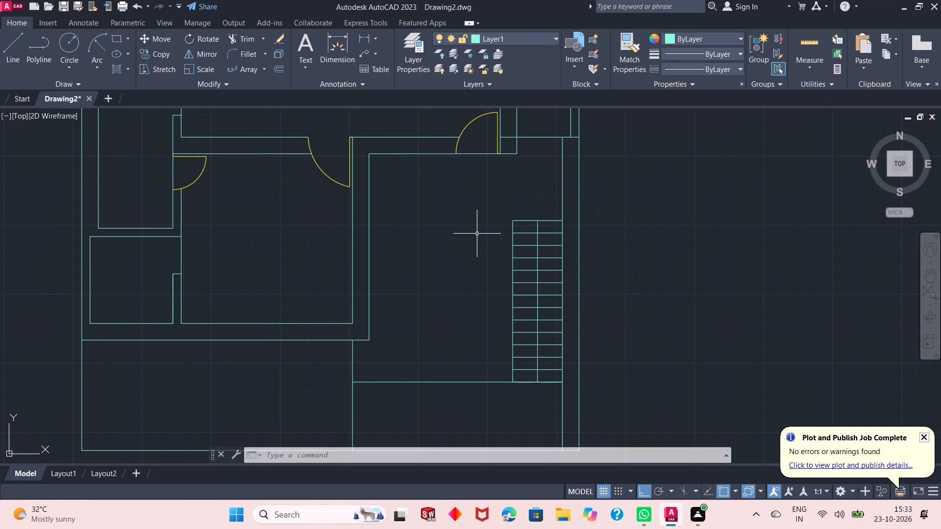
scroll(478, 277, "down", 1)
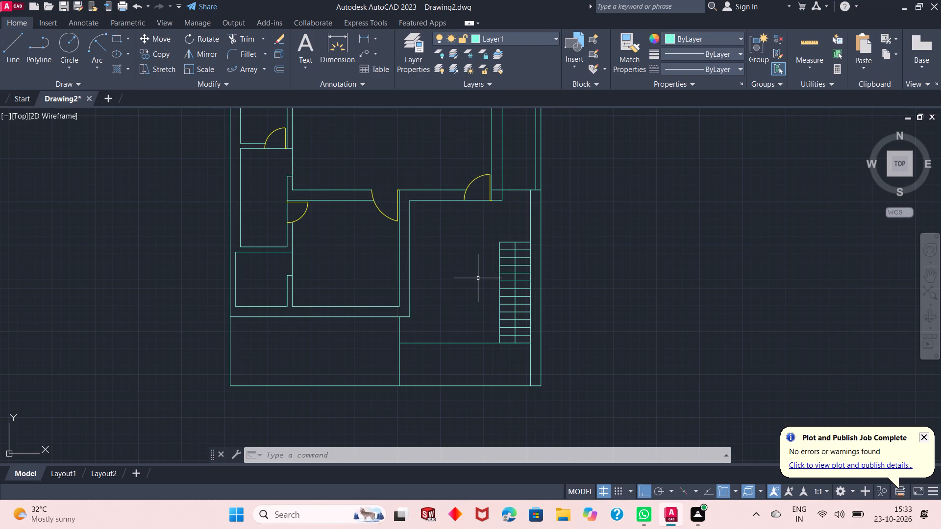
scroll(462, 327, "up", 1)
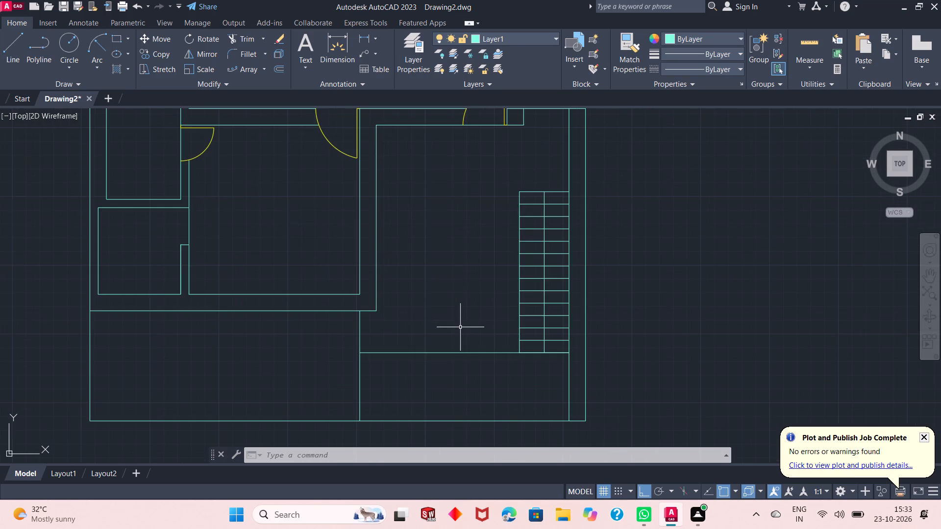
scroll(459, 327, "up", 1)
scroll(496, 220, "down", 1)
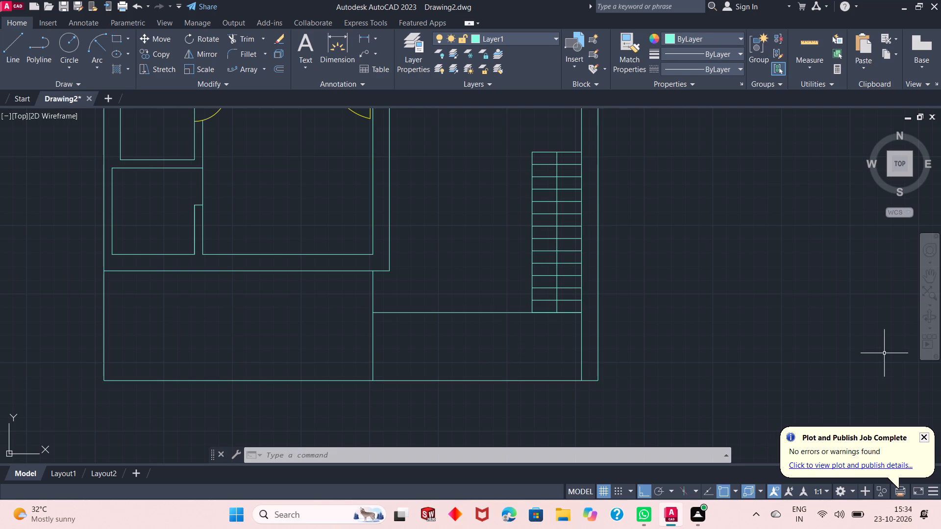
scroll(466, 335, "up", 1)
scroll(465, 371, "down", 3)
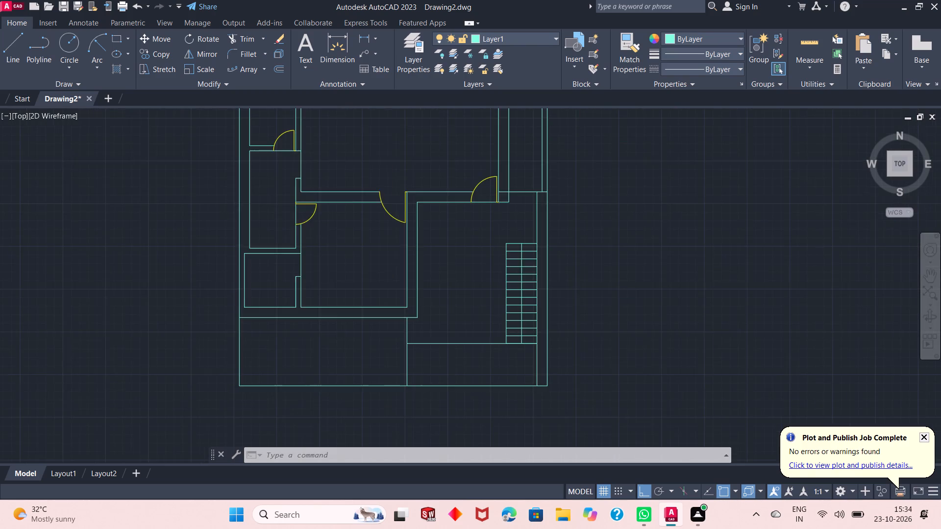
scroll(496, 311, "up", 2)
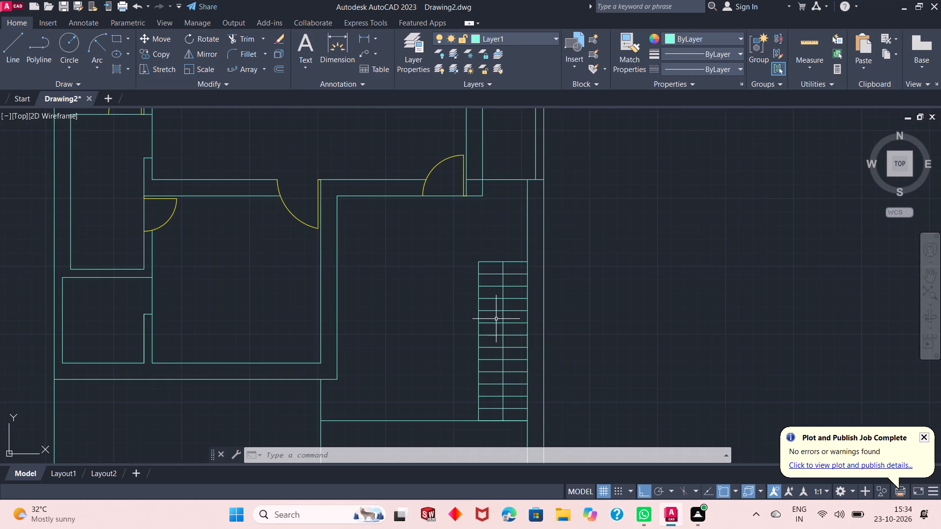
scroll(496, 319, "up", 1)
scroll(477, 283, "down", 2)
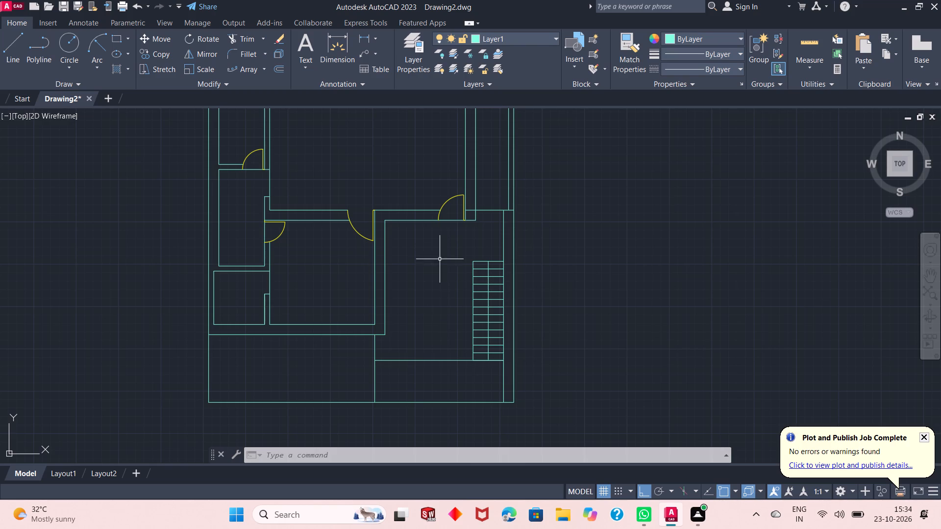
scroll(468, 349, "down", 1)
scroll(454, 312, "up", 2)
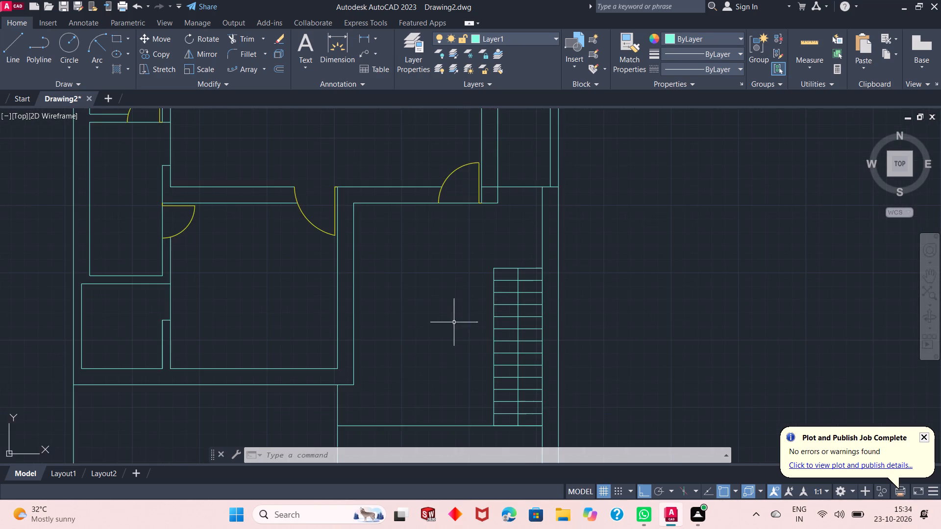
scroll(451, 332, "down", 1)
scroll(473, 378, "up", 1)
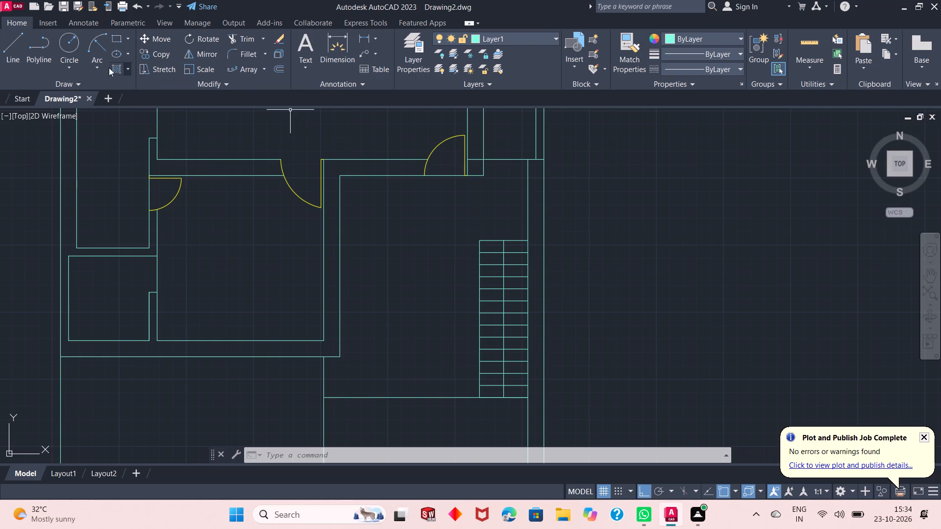
Draw a connected line from the stair's bottom midpoint 1'2" south, west across below the landing line, and north about 5'10".
left_click(15, 58)
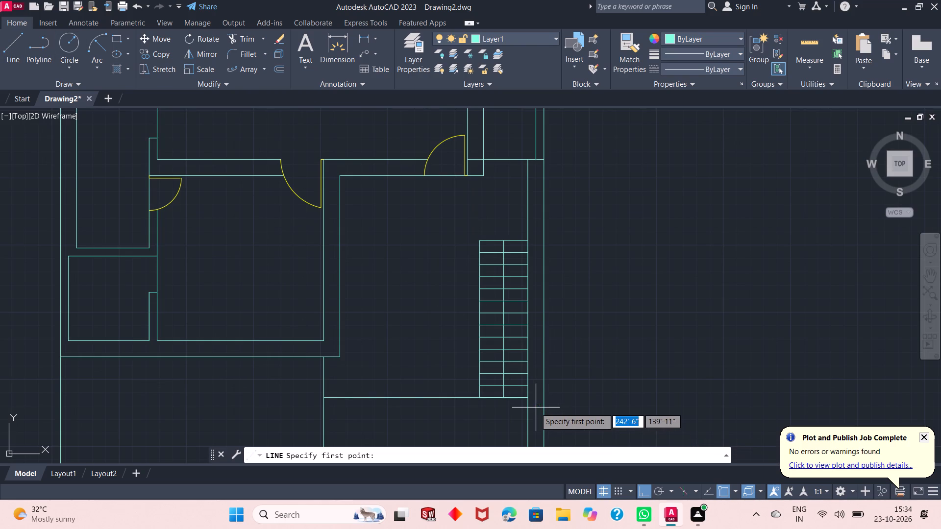
left_click(501, 394)
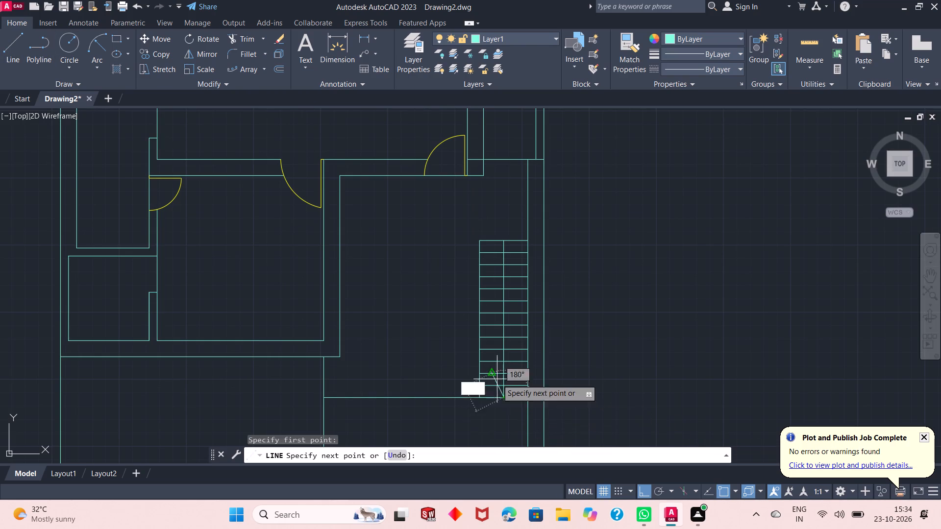
scroll(490, 290, "down", 2)
scroll(456, 356, "up", 1)
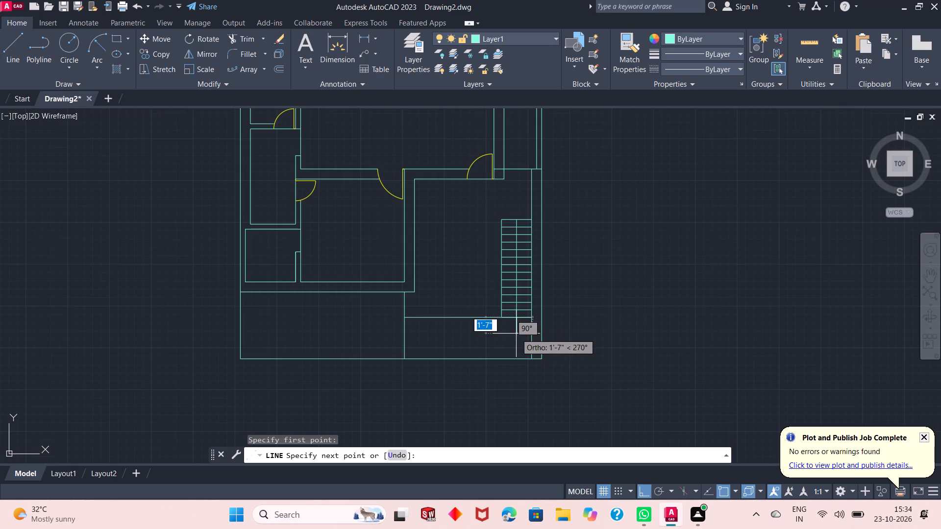
scroll(516, 334, "up", 2)
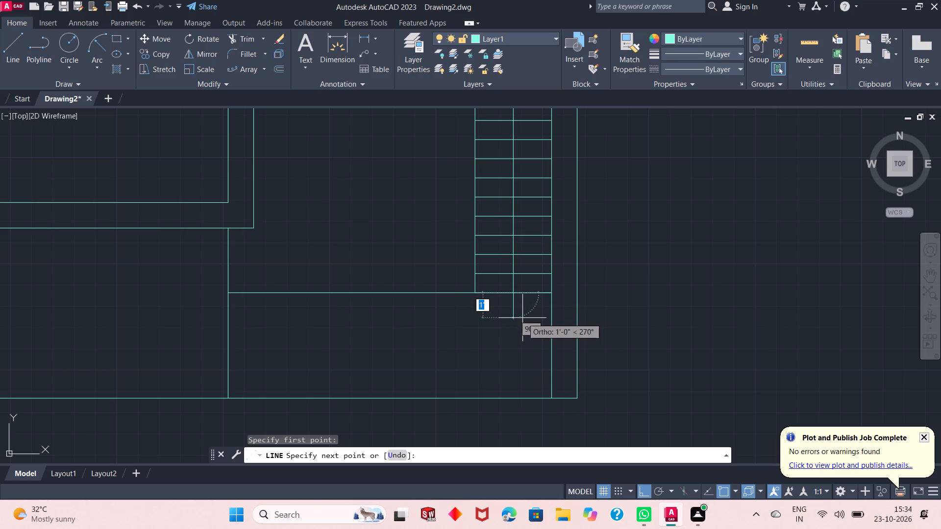
type("1'2\"")
key("Return")
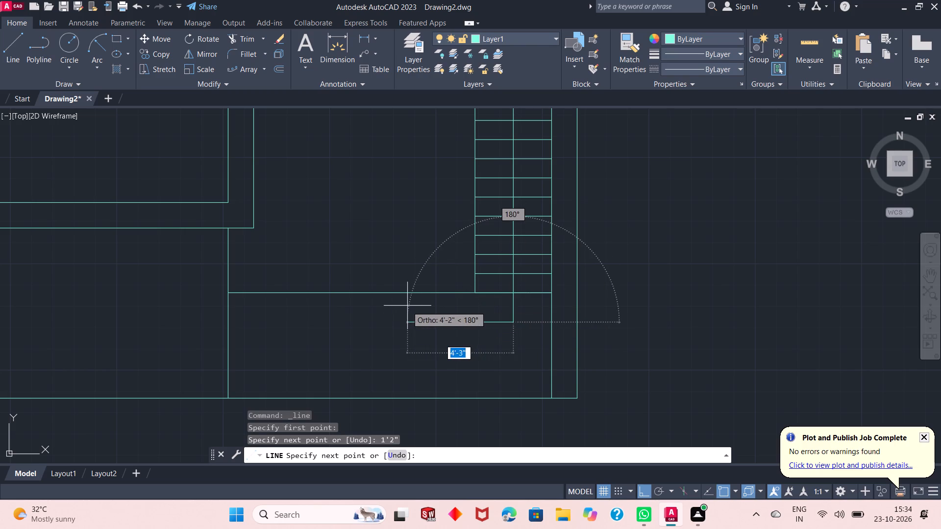
left_click(292, 316)
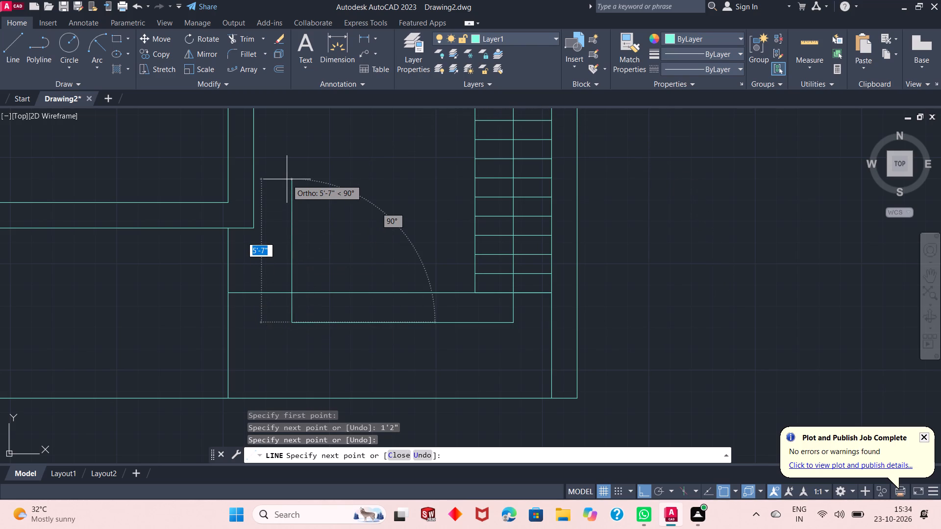
key("ctrl+z")
left_click(276, 192)
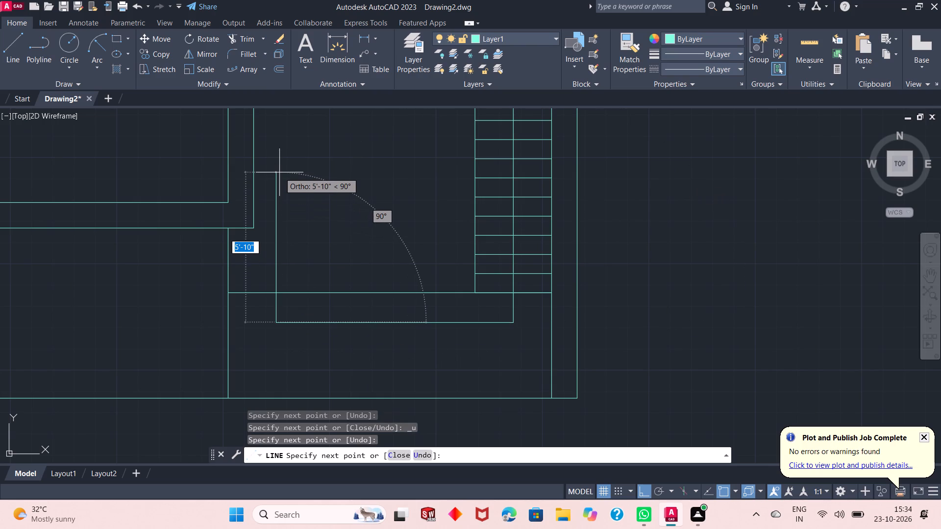
left_click(279, 172)
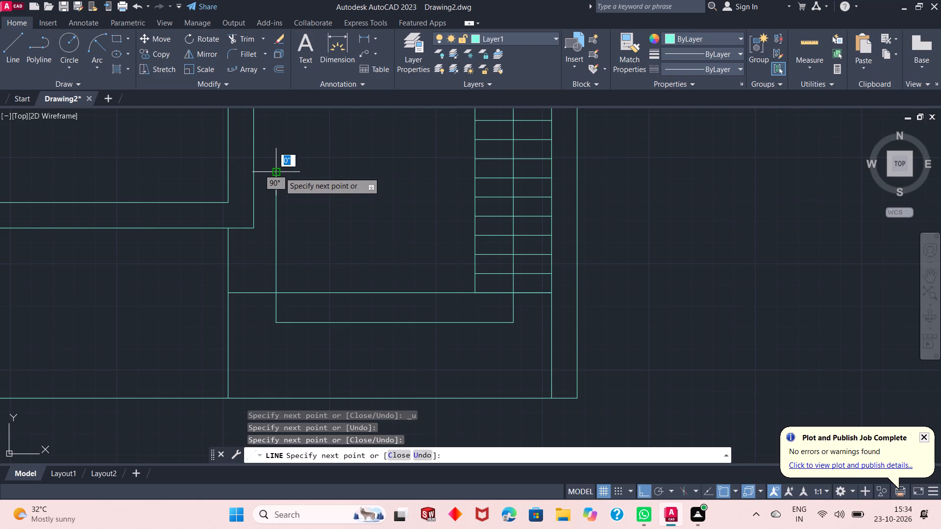
right_click(279, 172)
left_click(309, 178)
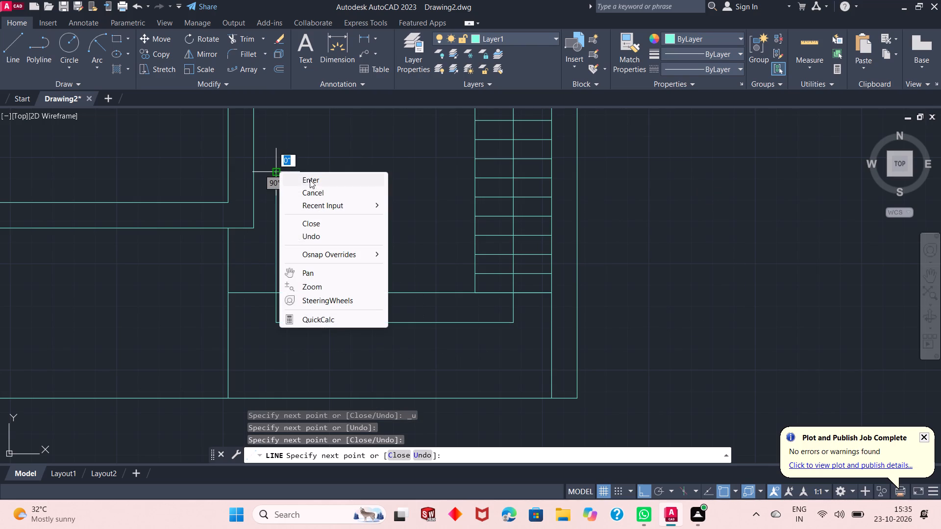
Draw a vertical line north from the landing line, just east of the direction line and ending near its top.
left_click(13, 46)
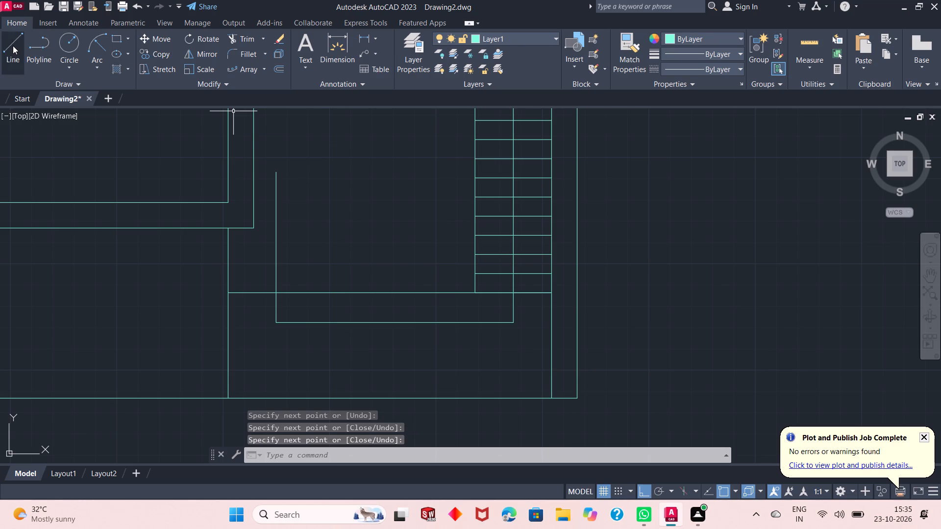
left_click(310, 292)
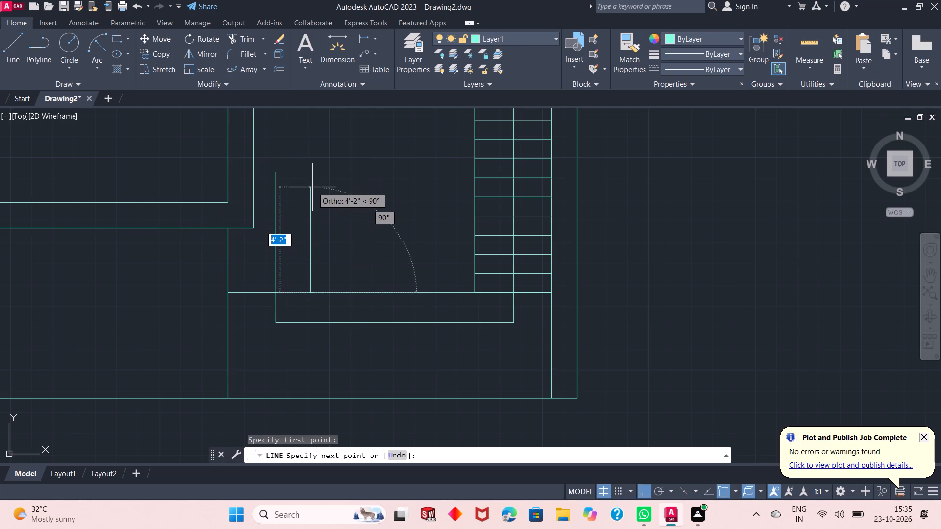
left_click(312, 169)
right_click(317, 168)
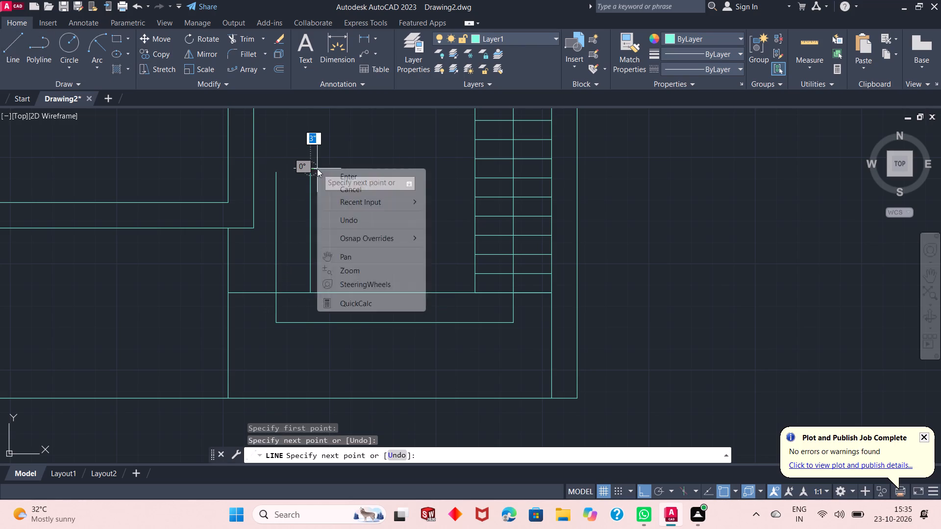
left_click(349, 181)
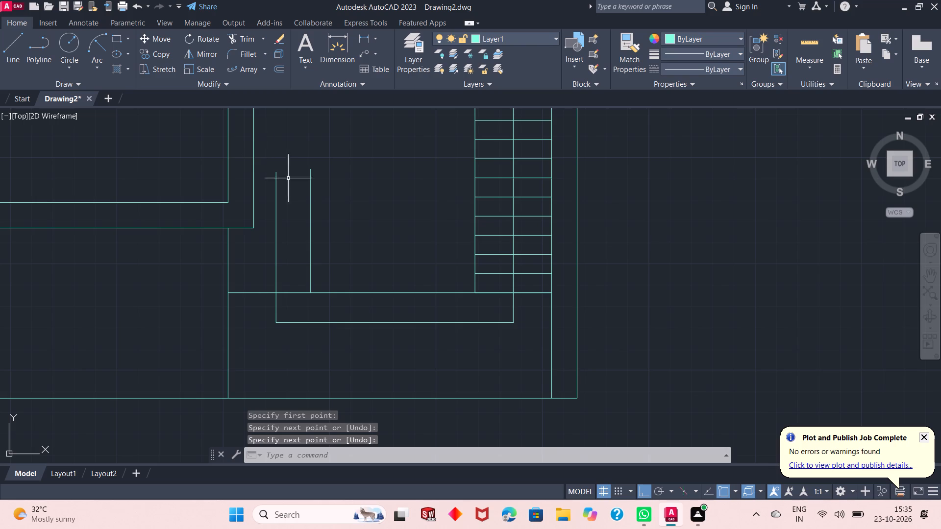
With Ortho off, draw the western arrowhead stroke 6" long at 130° from the top of the direction line.
scroll(389, 342, "down", 2)
scroll(375, 276, "up", 1)
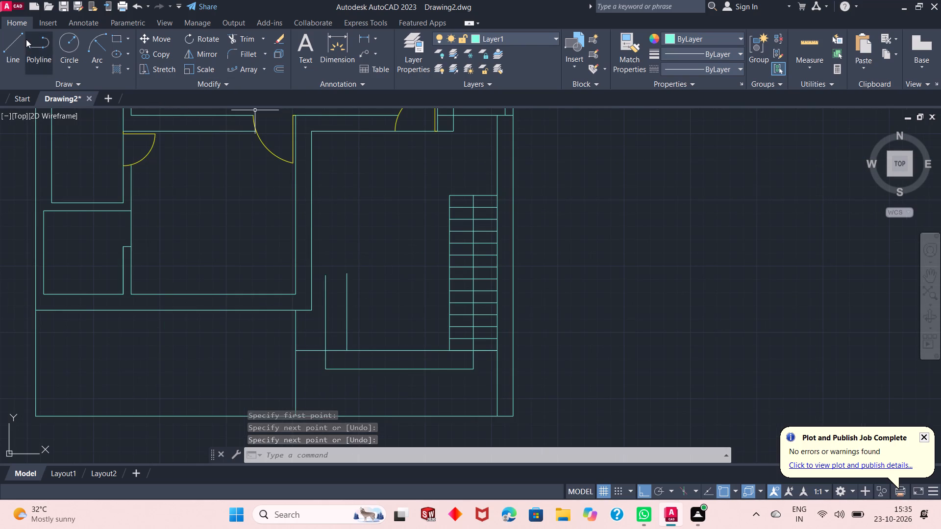
left_click(11, 37)
left_click(642, 492)
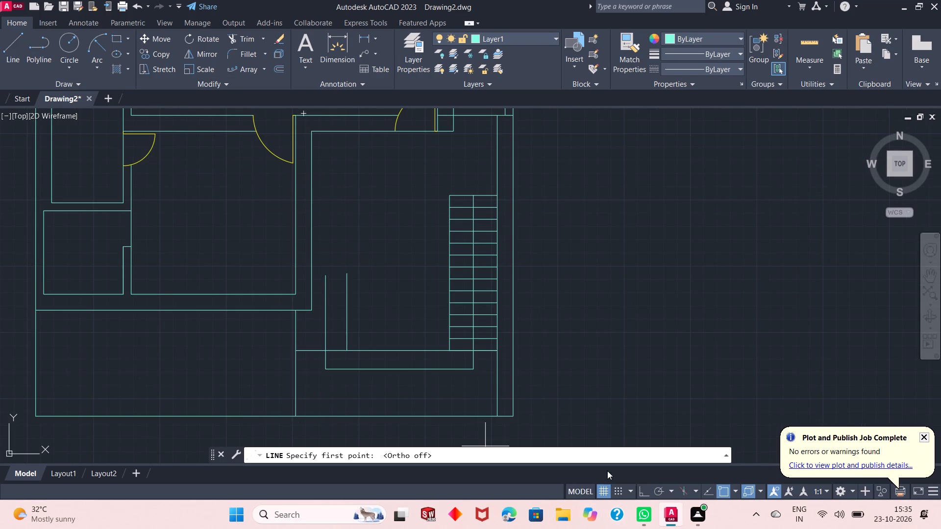
scroll(335, 286, "up", 1)
left_click(321, 268)
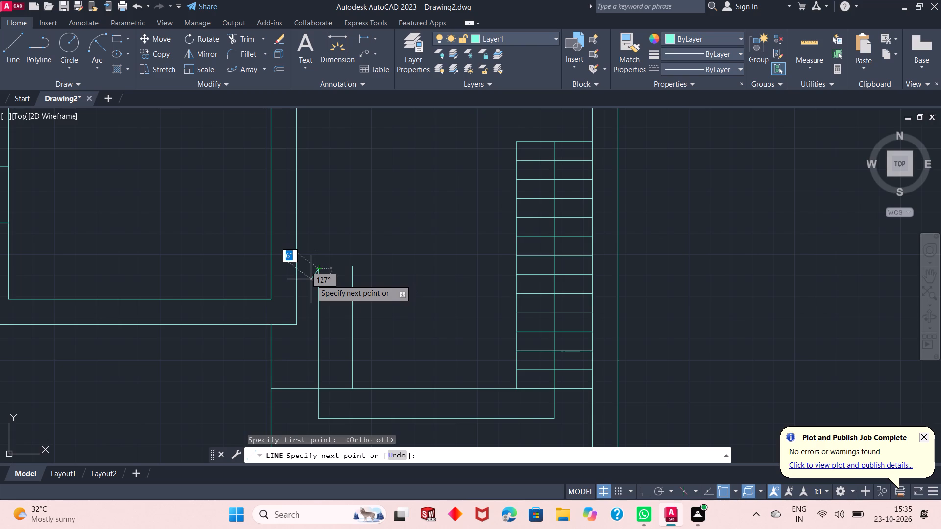
key("6")
key("shift+quotedbl")
key("Tab")
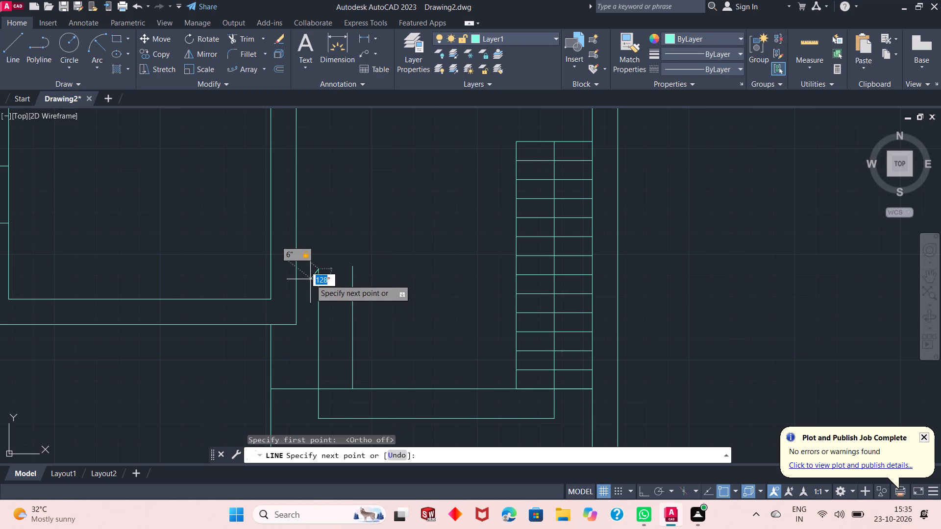
type("130")
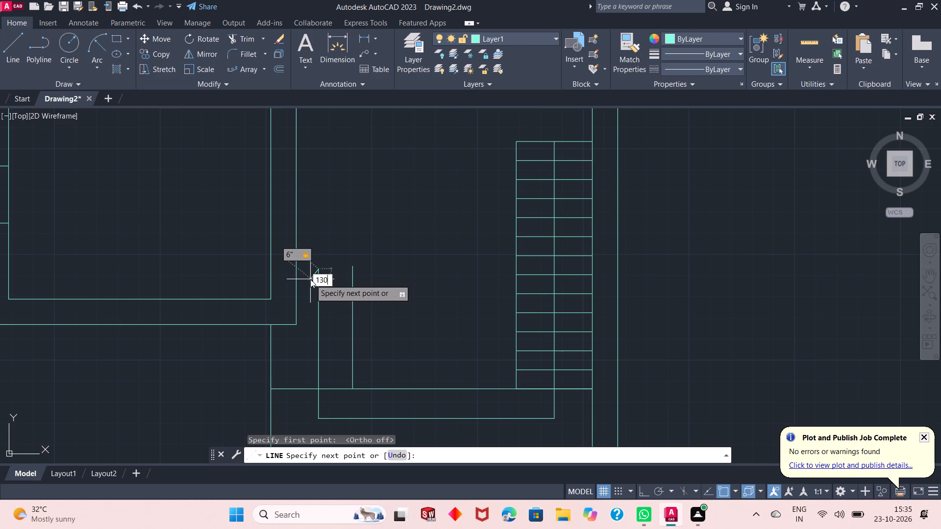
key("Return")
right_click(310, 279)
left_click(325, 288)
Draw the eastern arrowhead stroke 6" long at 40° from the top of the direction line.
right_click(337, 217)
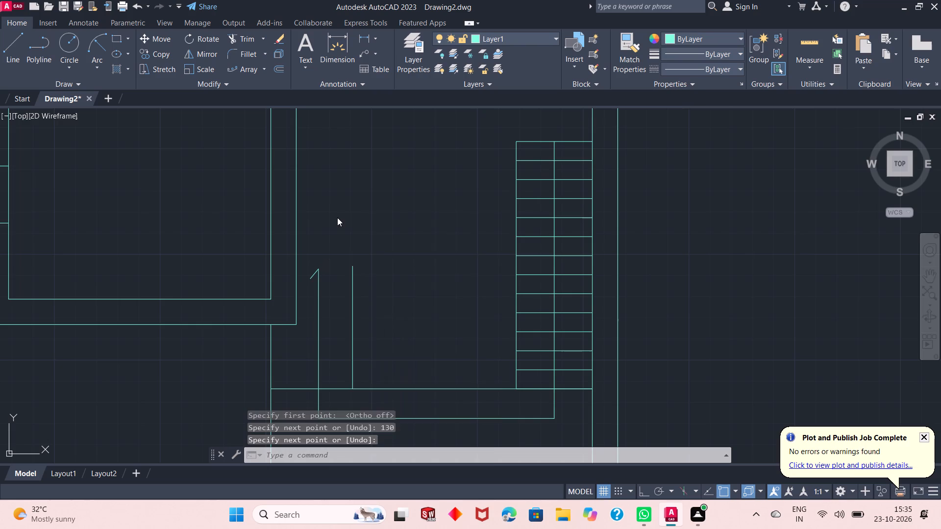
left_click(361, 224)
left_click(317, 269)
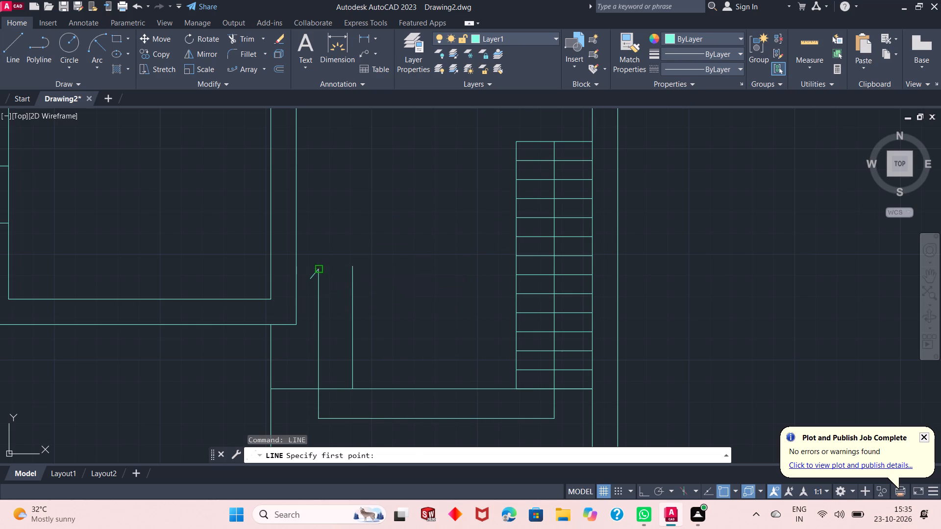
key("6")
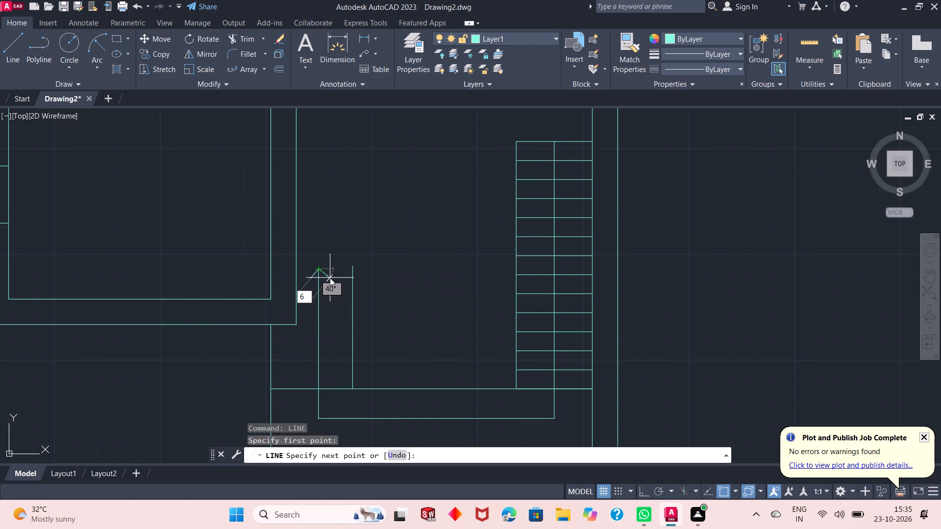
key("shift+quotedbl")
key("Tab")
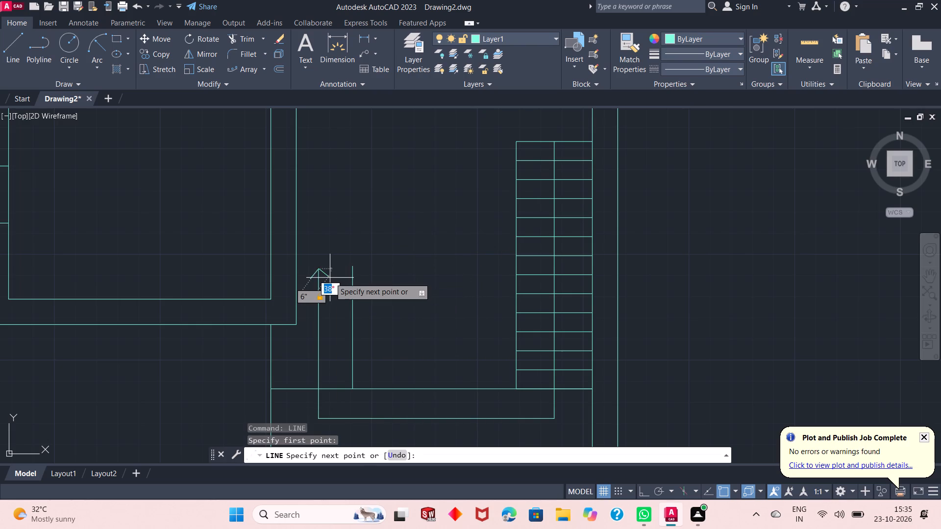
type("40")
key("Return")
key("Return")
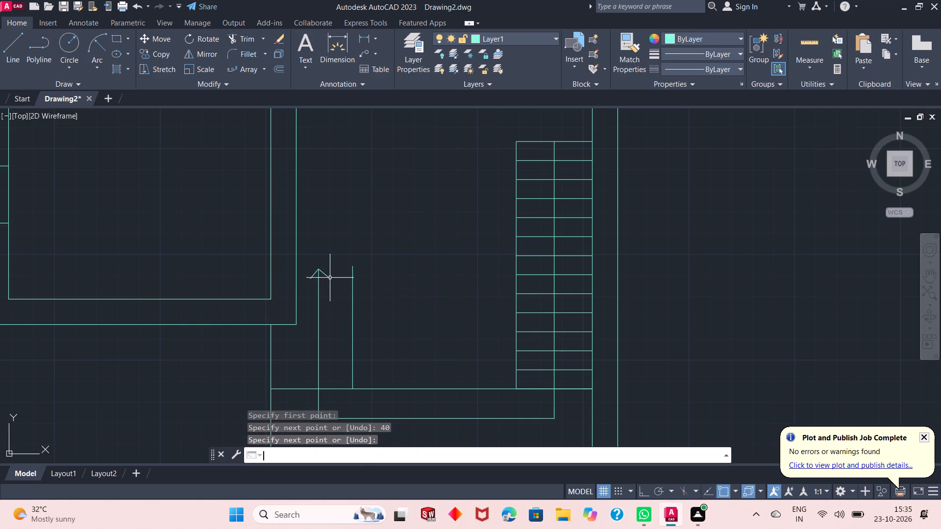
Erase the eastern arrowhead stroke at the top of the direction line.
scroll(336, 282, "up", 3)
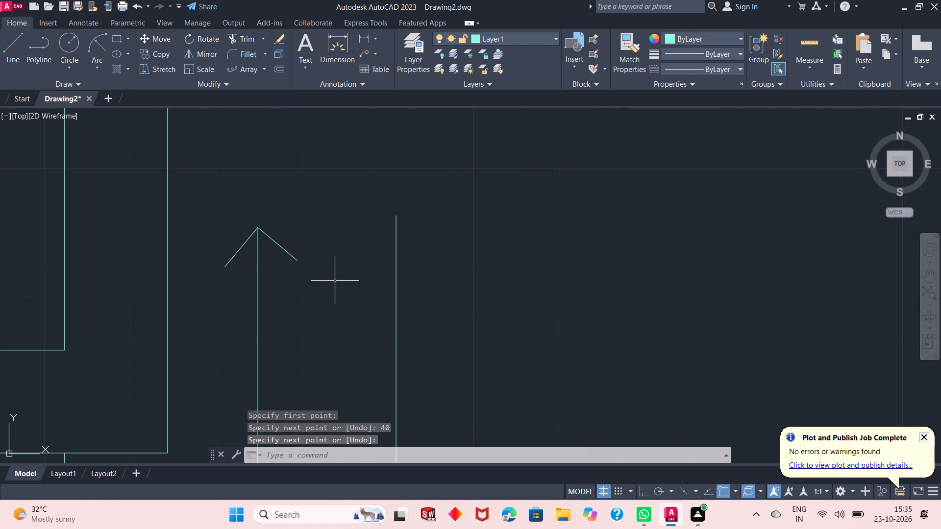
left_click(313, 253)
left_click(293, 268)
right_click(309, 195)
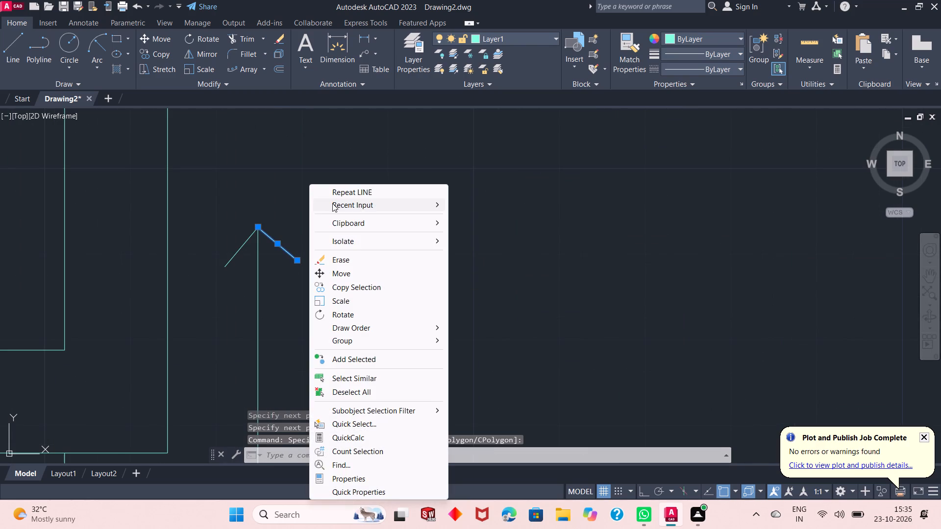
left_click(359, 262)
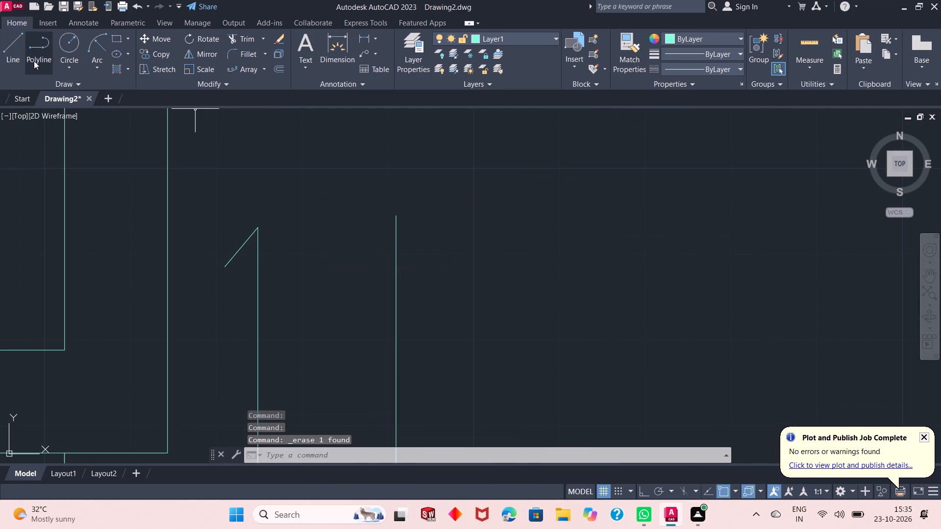
Draw the eastern arrowhead stroke 6" long at 50° from the top of the direction line.
left_click(8, 51)
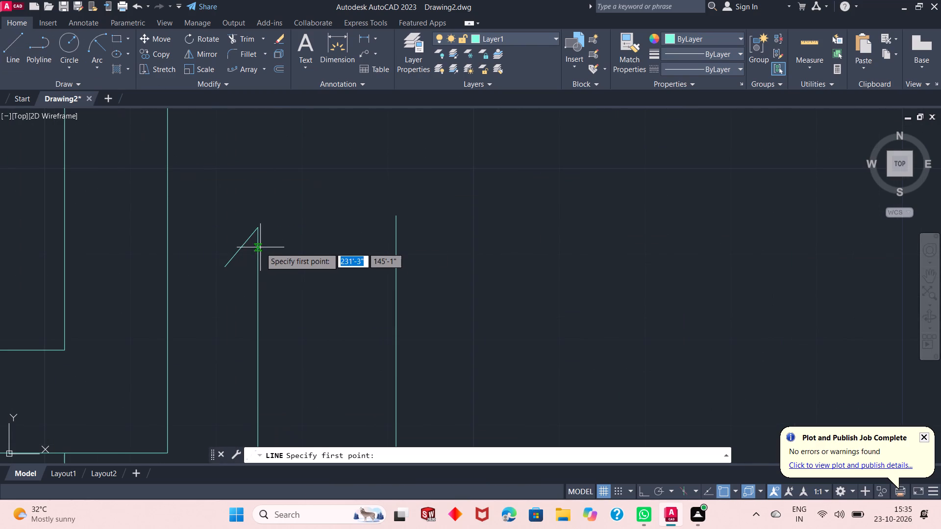
left_click(257, 229)
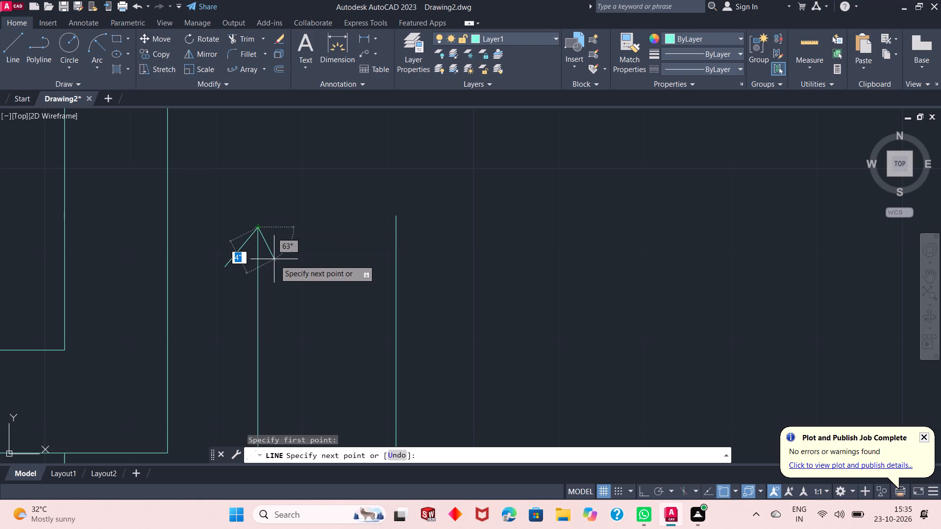
type("6\"")
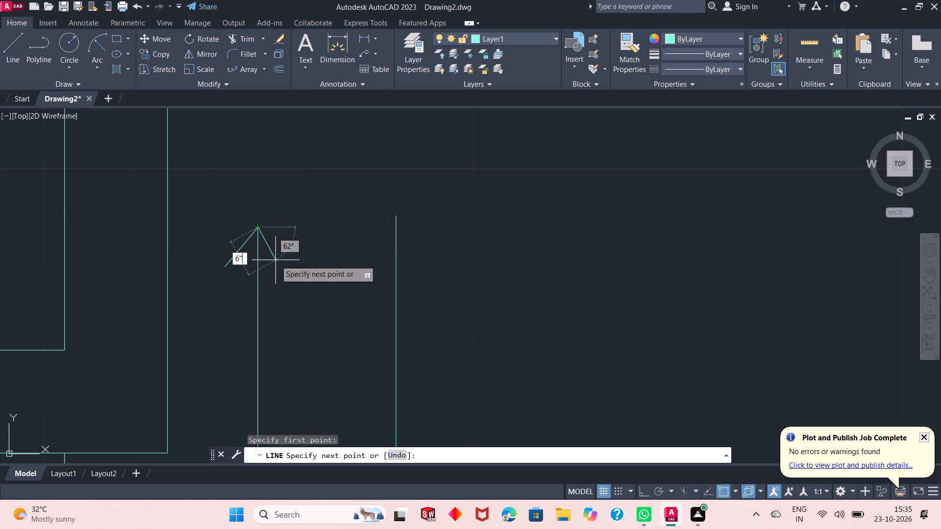
key("Tab")
type("50")
key("Return")
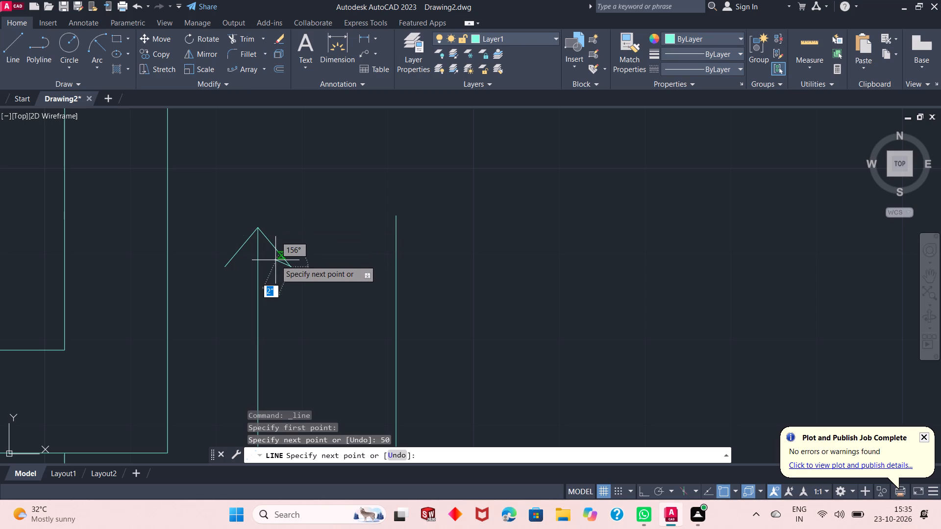
right_click(275, 260)
left_click(291, 260)
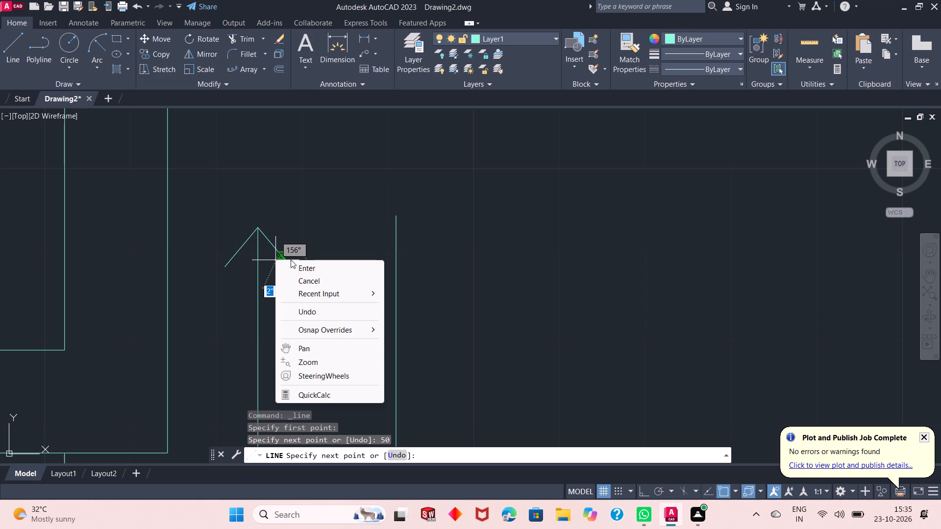
left_click(303, 264)
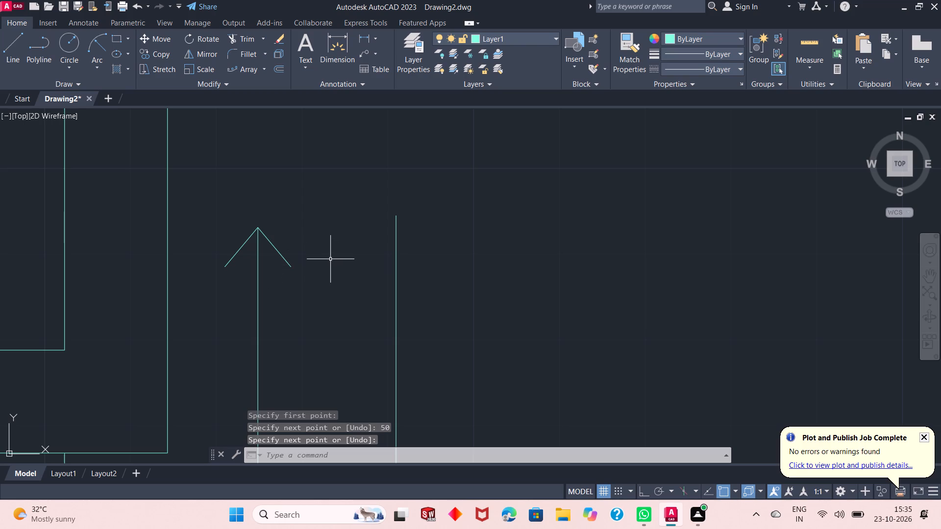
scroll(232, 273, "down", 2)
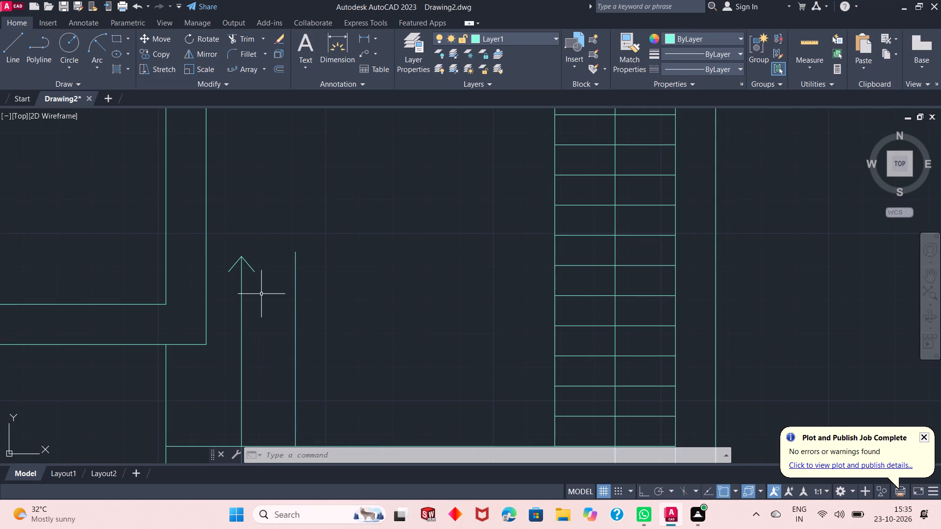
scroll(320, 317, "down", 2)
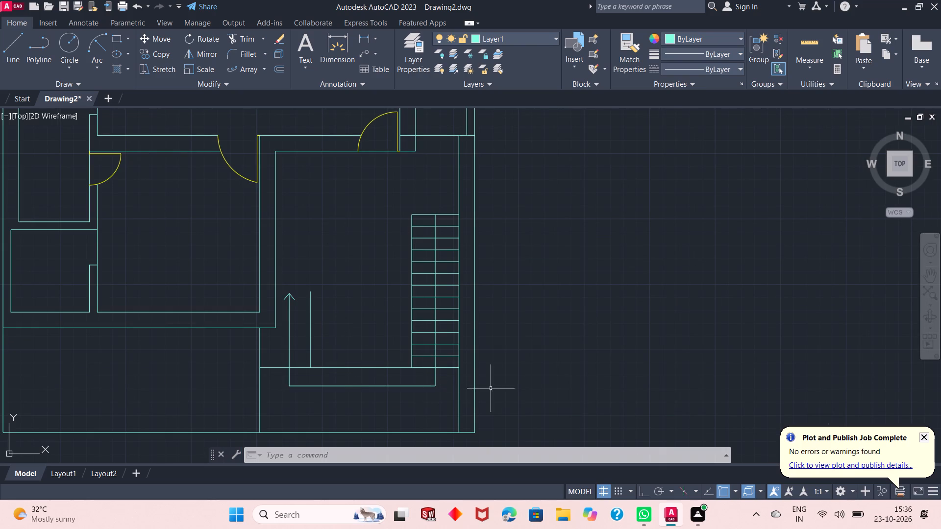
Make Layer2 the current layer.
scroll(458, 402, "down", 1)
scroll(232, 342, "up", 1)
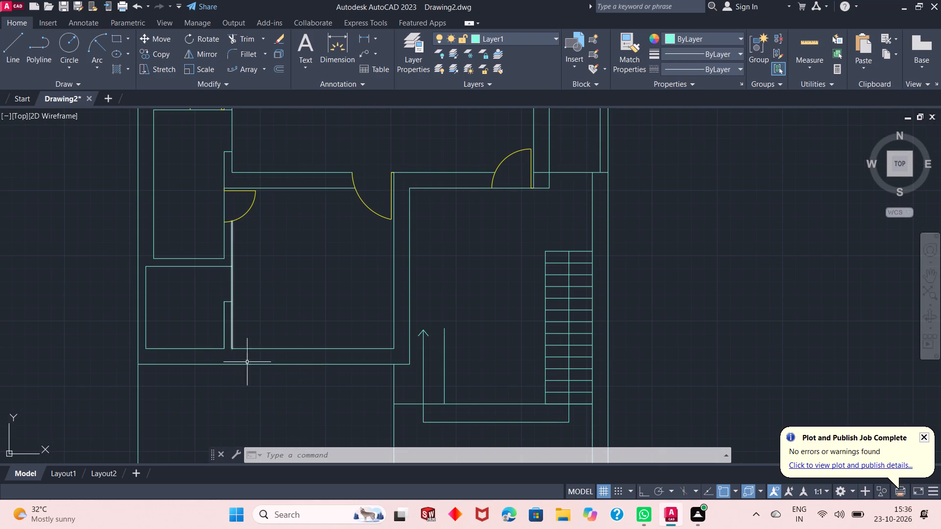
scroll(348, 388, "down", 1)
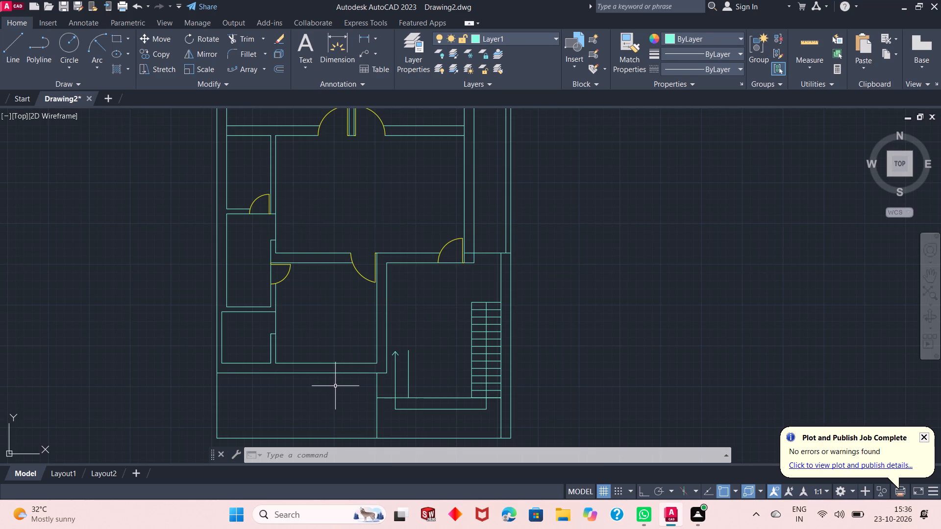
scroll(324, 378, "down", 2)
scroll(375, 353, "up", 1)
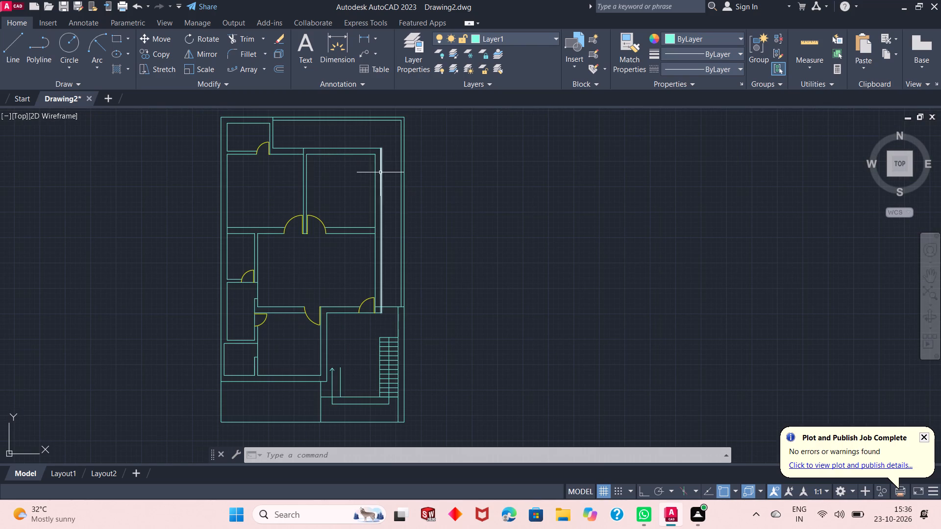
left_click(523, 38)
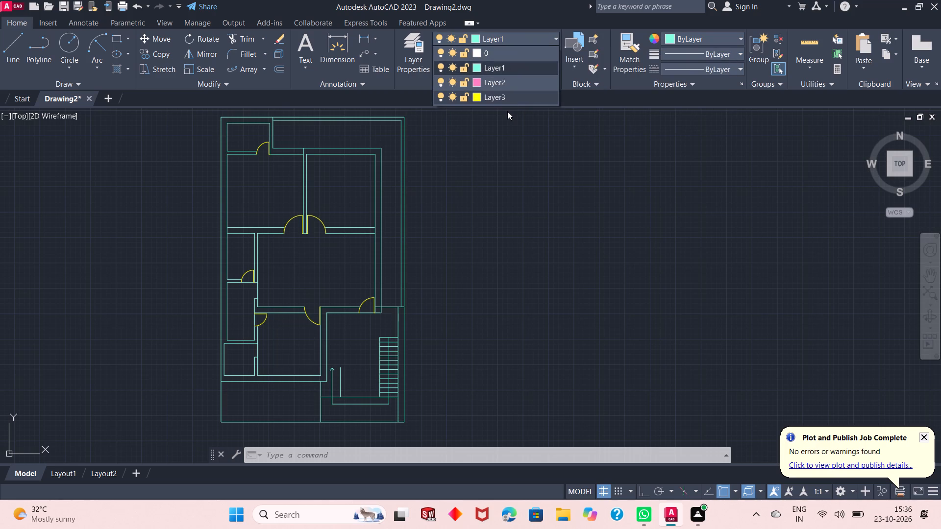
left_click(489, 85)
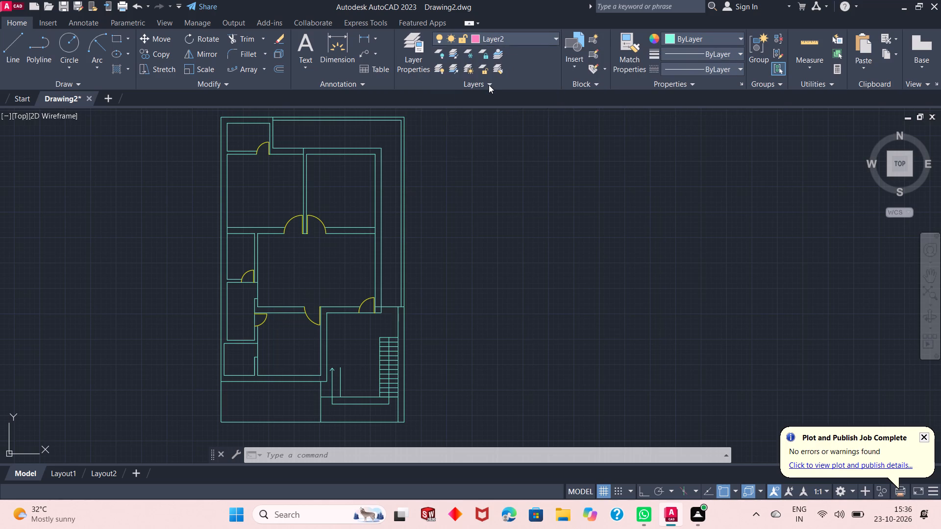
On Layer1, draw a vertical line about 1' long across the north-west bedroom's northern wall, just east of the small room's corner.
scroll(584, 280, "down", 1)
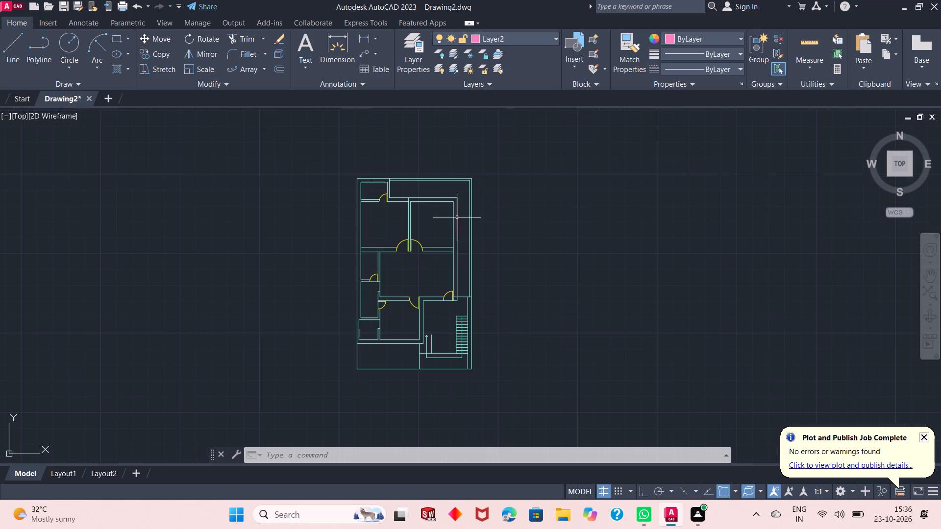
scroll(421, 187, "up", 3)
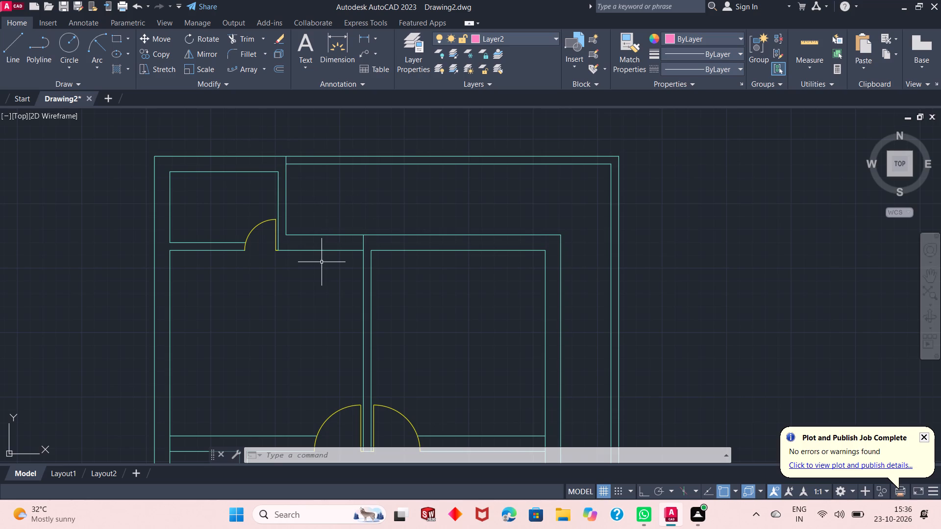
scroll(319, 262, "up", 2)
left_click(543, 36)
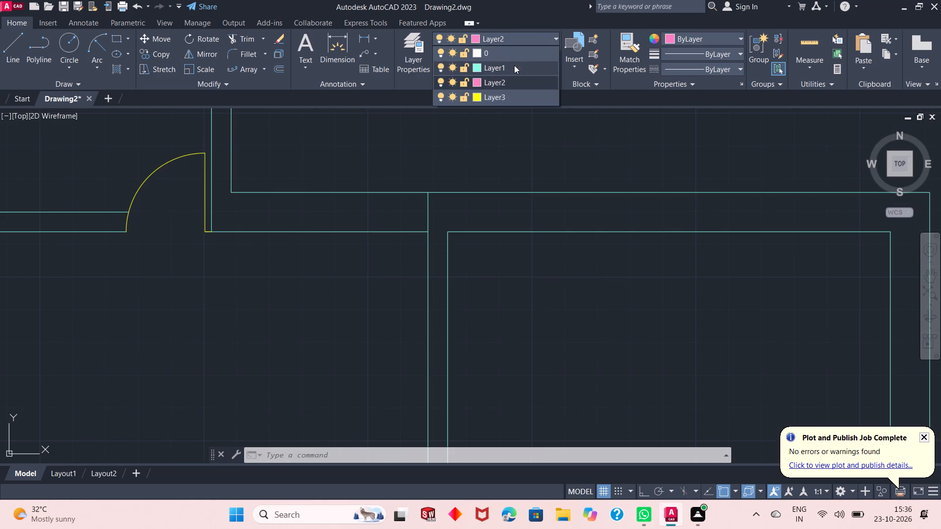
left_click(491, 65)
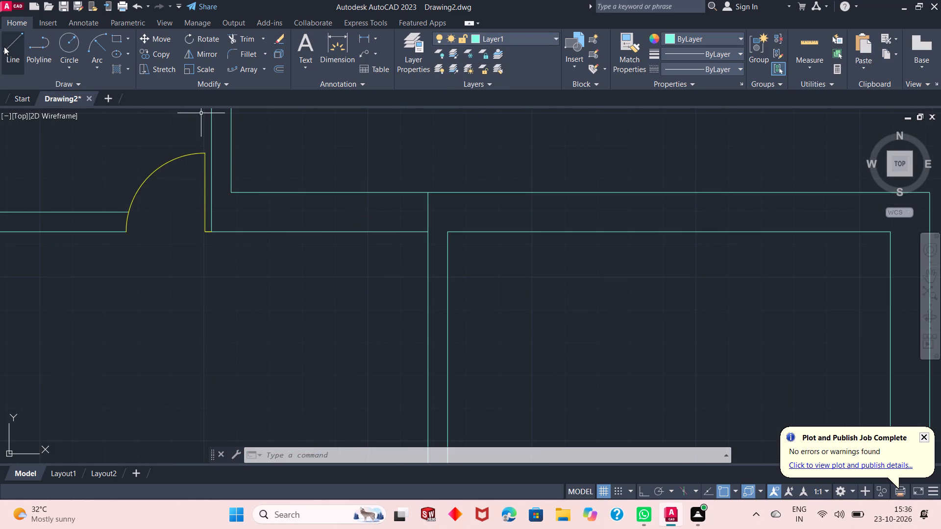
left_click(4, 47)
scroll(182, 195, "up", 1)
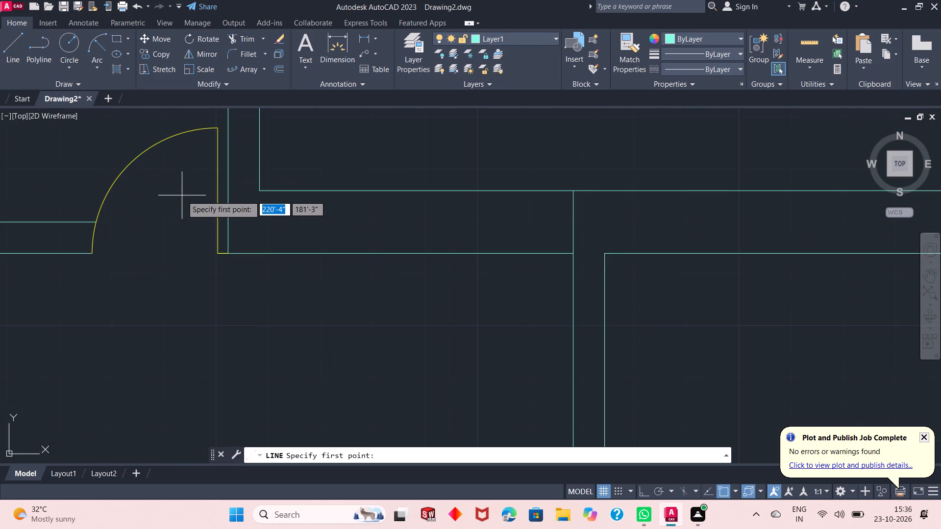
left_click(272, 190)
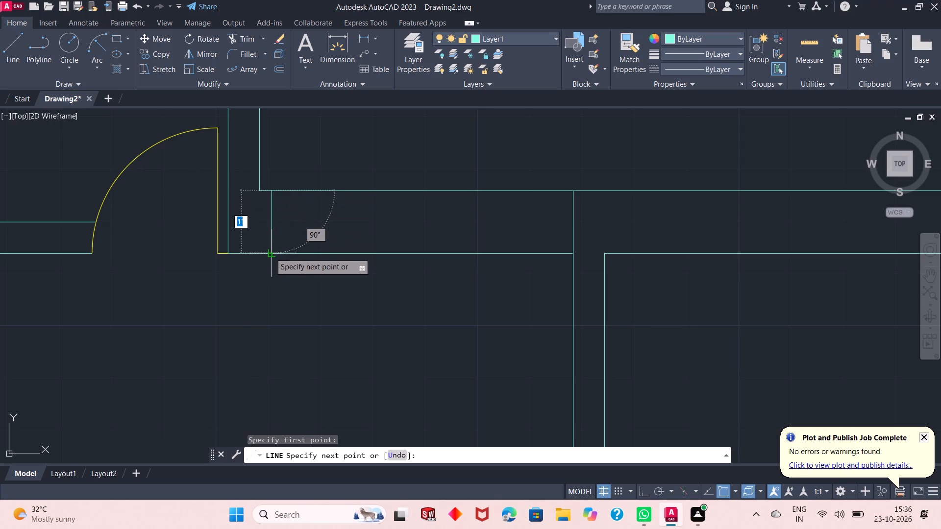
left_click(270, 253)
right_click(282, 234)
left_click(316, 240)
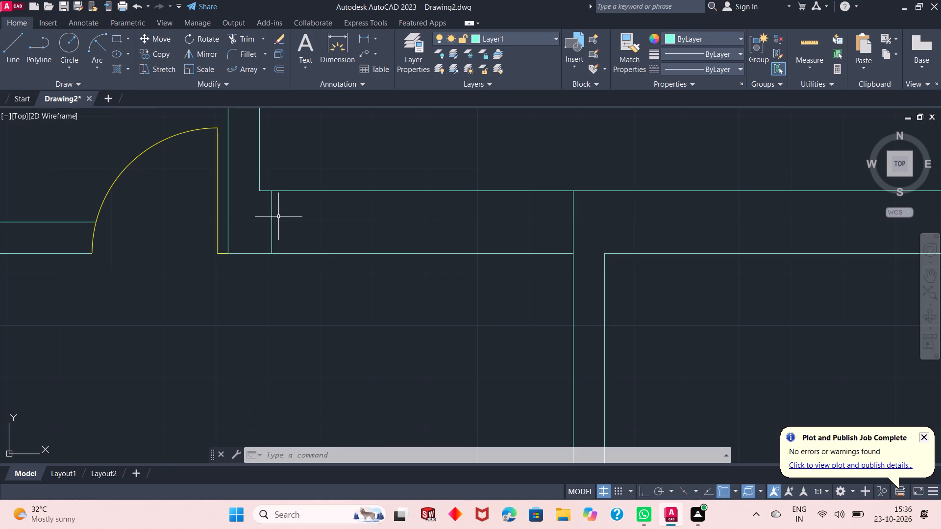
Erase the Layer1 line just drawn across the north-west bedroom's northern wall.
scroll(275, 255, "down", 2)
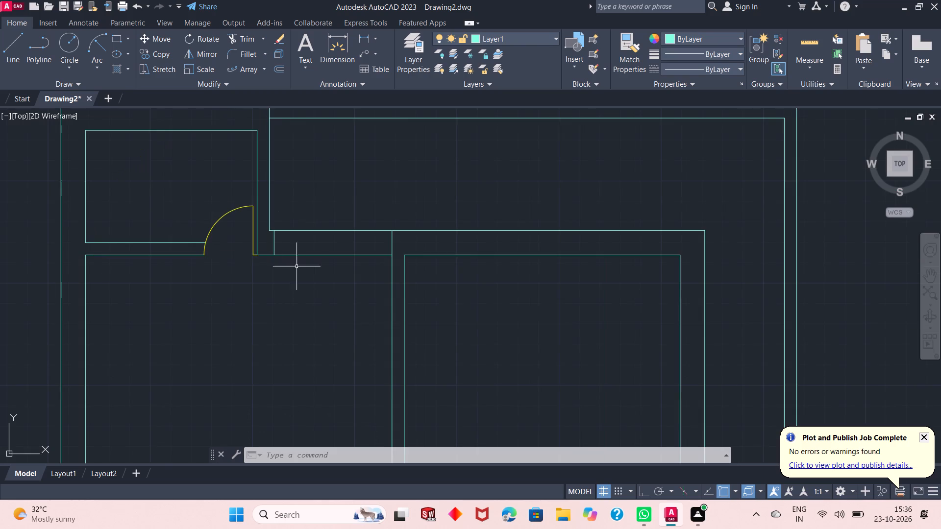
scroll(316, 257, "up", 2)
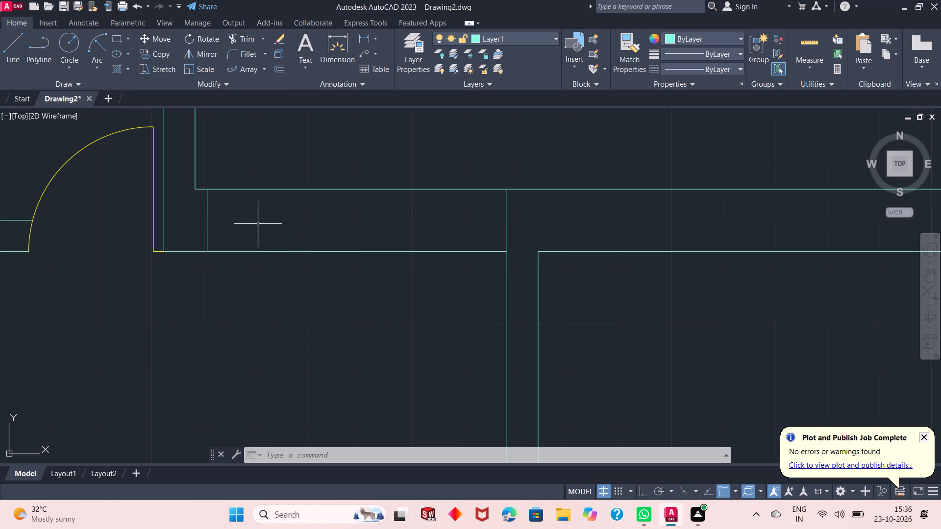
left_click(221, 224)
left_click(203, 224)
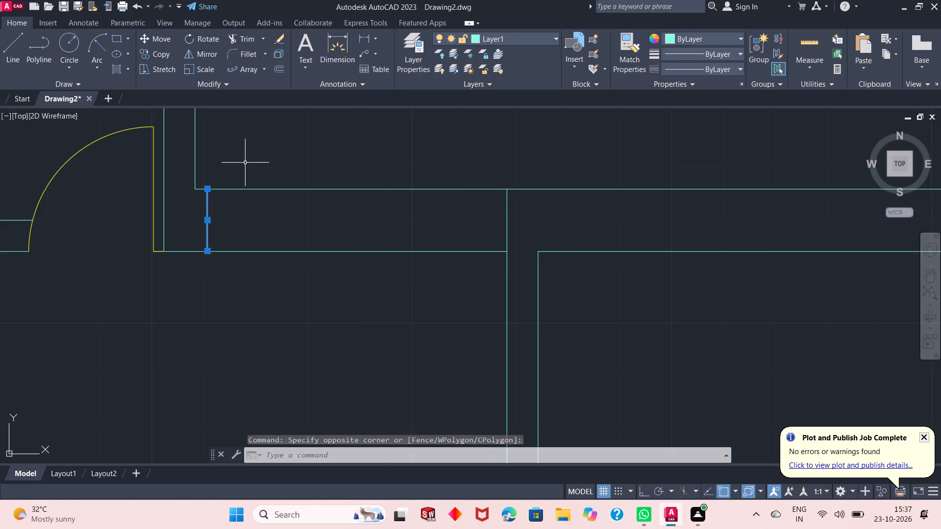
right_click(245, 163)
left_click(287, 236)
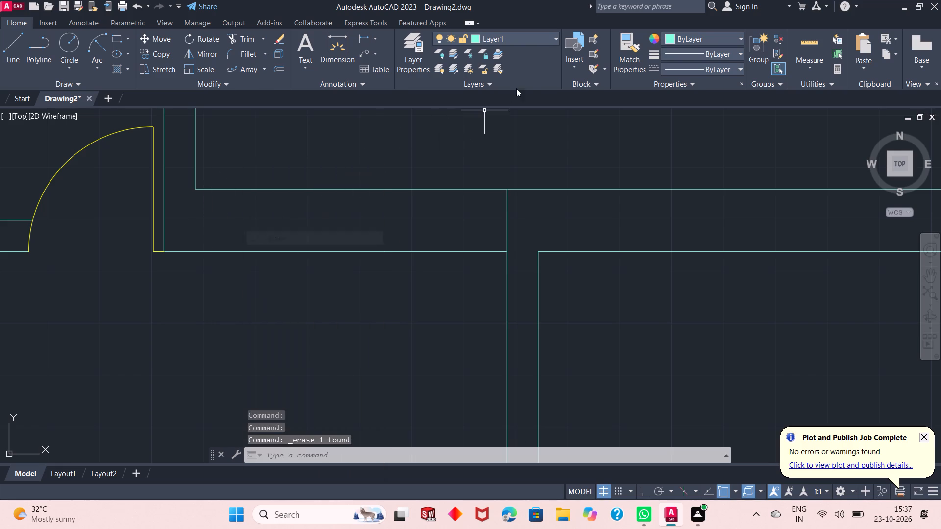
On Layer2 with Ortho on, draw the window's western end line across the north-west bedroom's northern wall, near the outer corner.
left_click(527, 39)
left_click(501, 84)
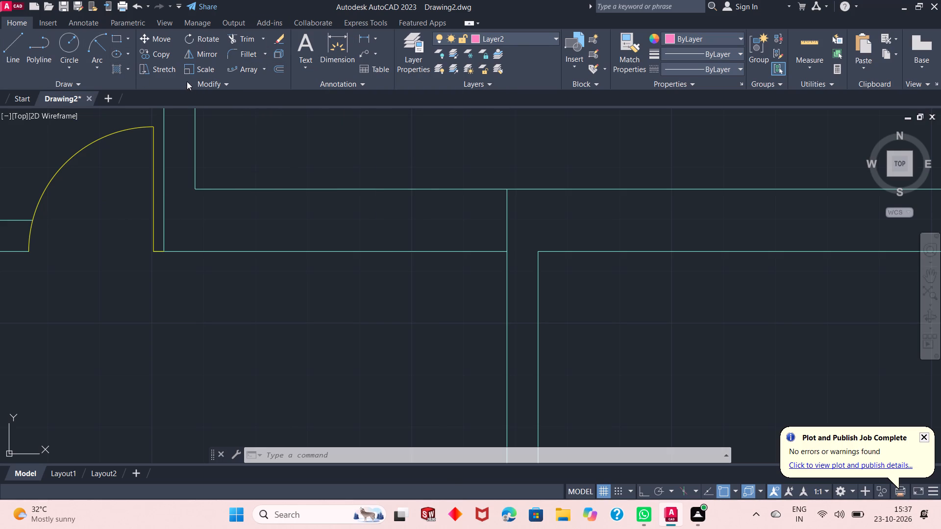
left_click(8, 46)
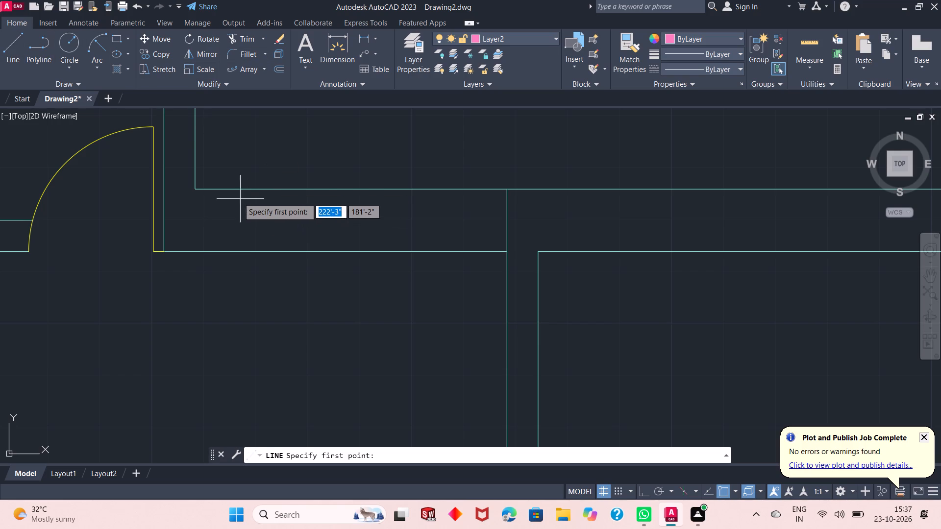
left_click(204, 188)
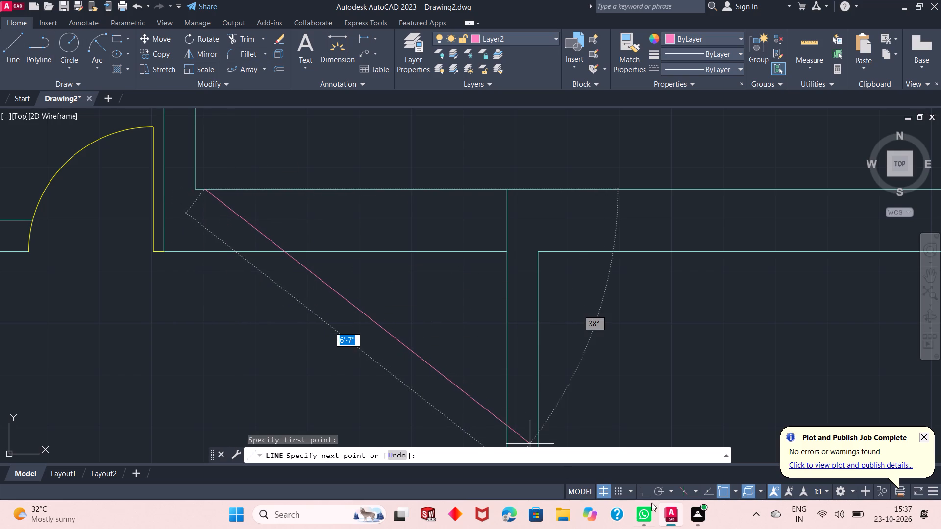
left_click(644, 489)
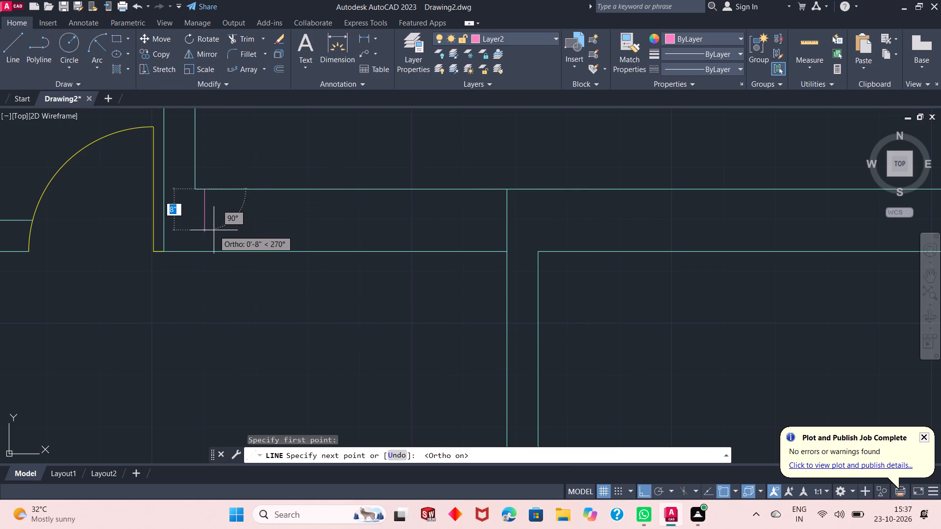
left_click(205, 250)
right_click(243, 213)
left_click(255, 221)
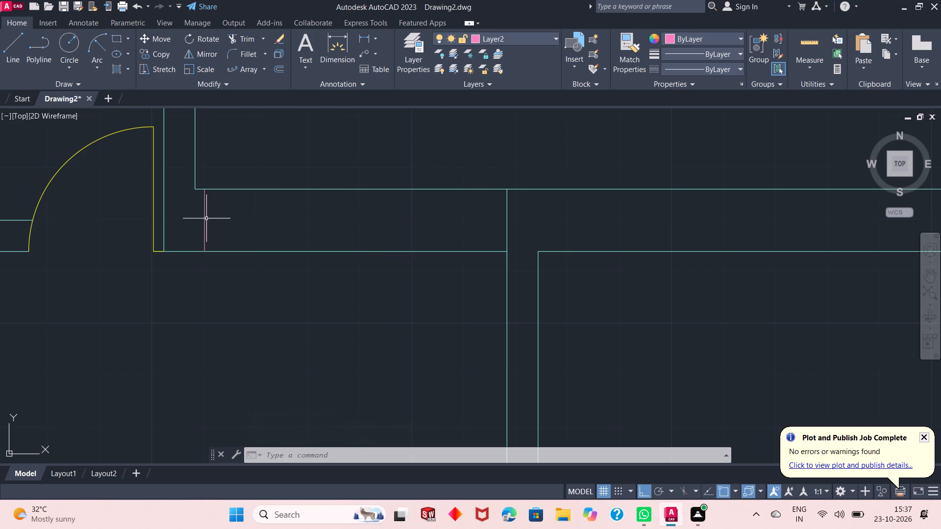
Draw the window's eastern end line across the same wall, in line with the bedroom partition's western face.
left_click(18, 50)
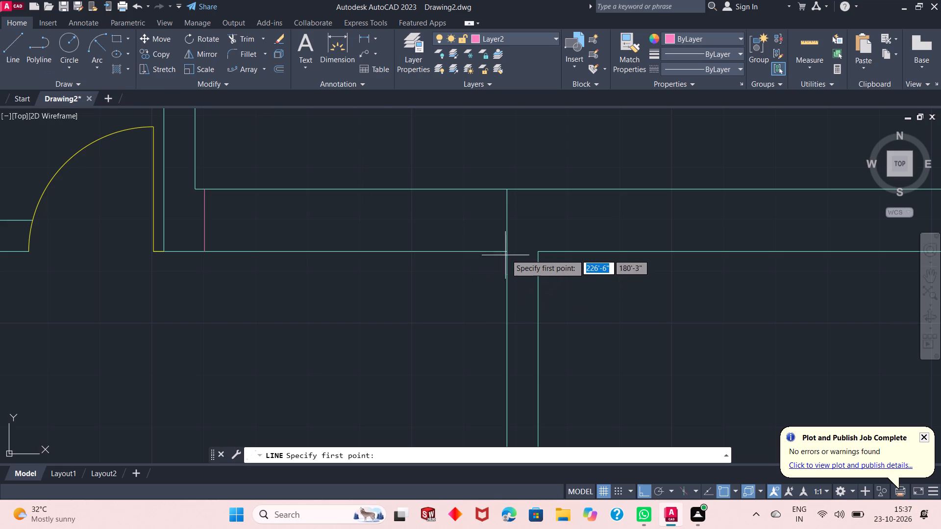
left_click(507, 252)
left_click(505, 191)
right_click(520, 163)
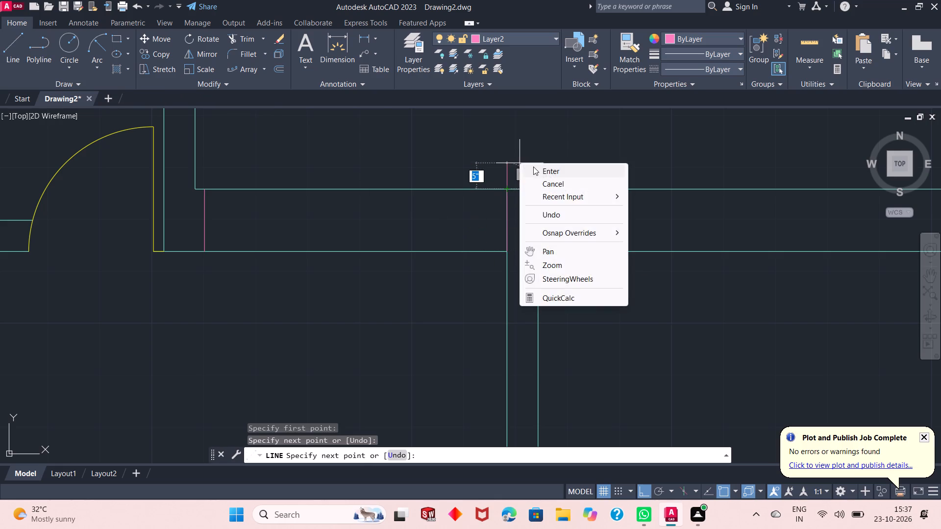
left_click(533, 167)
Draw a horizontal line about 4'-10" long joining the midpoints of the window's two end lines.
left_click(13, 49)
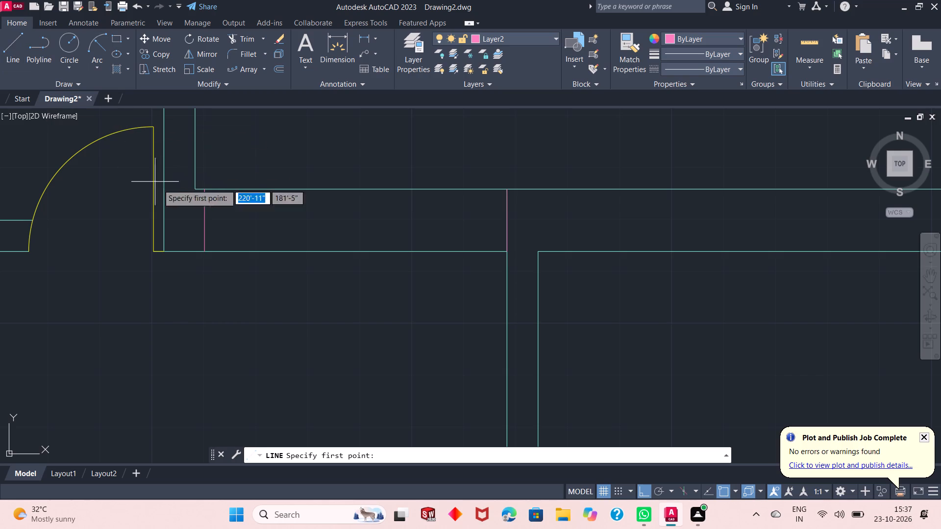
left_click(206, 221)
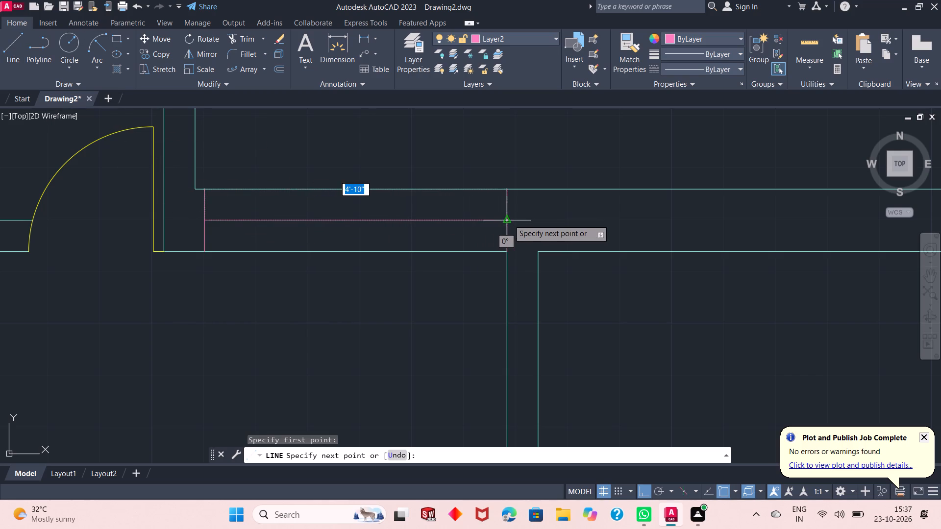
left_click(509, 219)
right_click(532, 218)
left_click(568, 227)
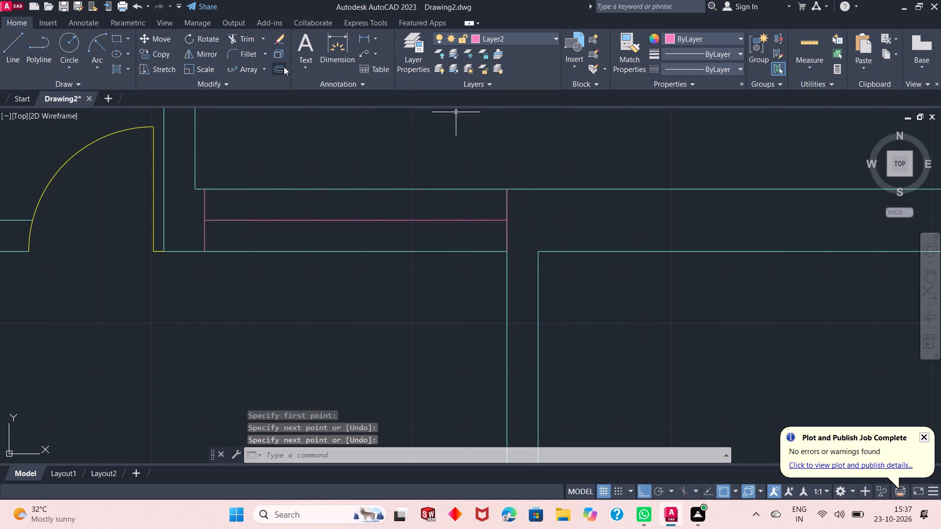
Offset the window's middle line 3" to the north and 3" to the south.
left_click(283, 67)
right_click(254, 128)
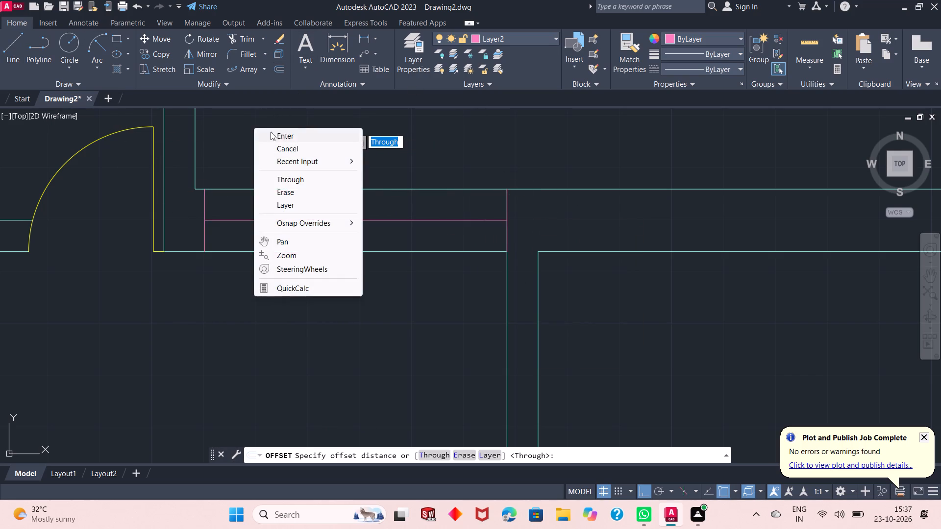
left_click(276, 136)
left_click(299, 221)
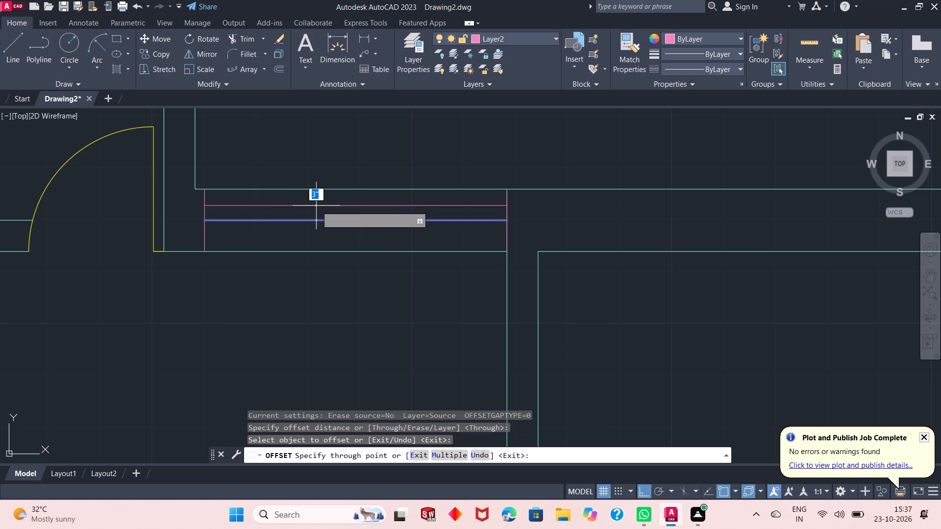
type("3\"")
key("Return")
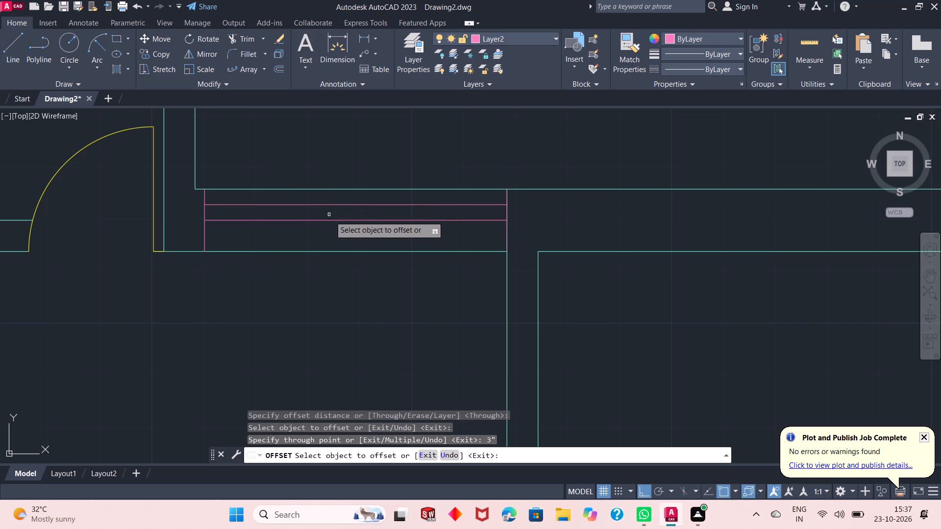
left_click(331, 220)
type("3\"")
key("Return")
right_click(367, 140)
left_click(407, 142)
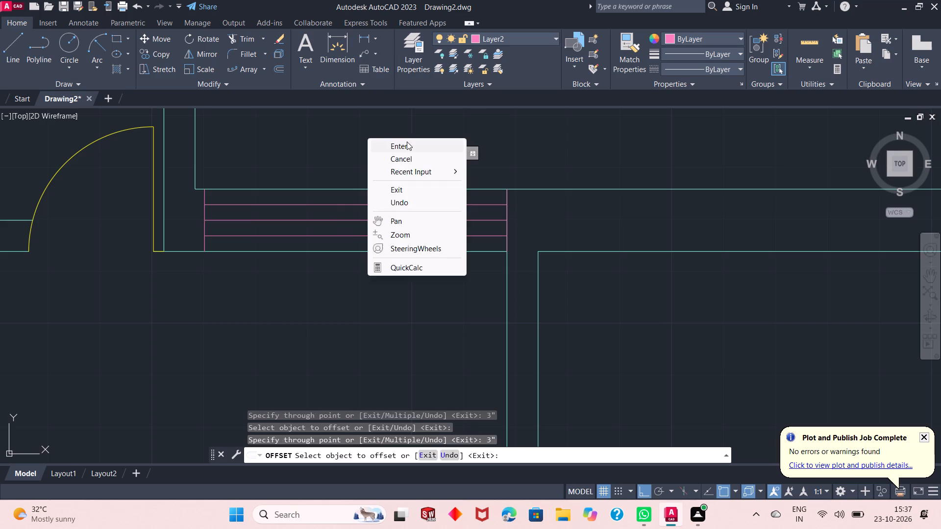
Erase the window's original middle line, keeping the two offset lines.
left_click(379, 221)
right_click(379, 164)
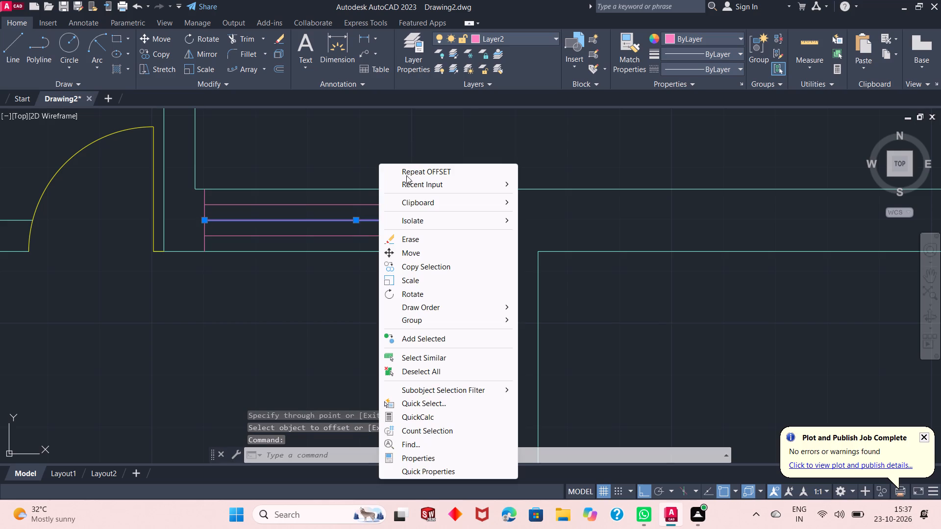
left_click(415, 243)
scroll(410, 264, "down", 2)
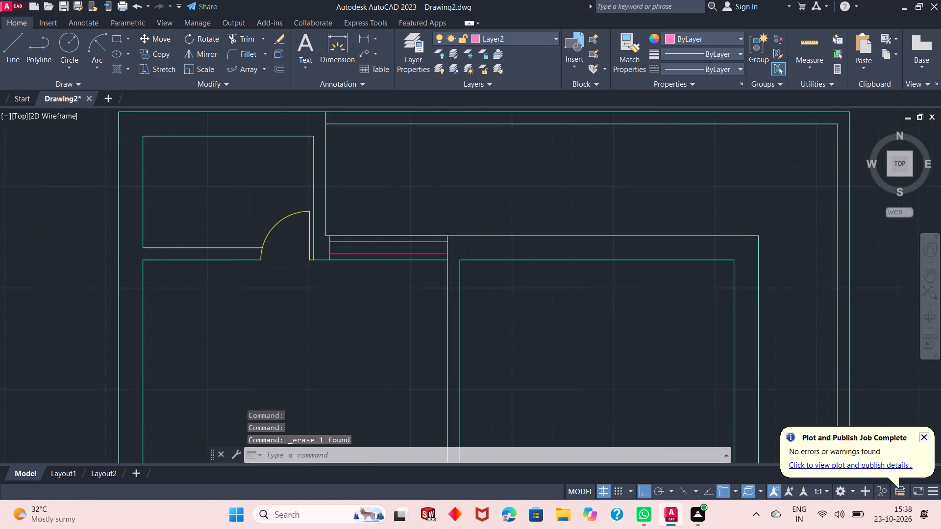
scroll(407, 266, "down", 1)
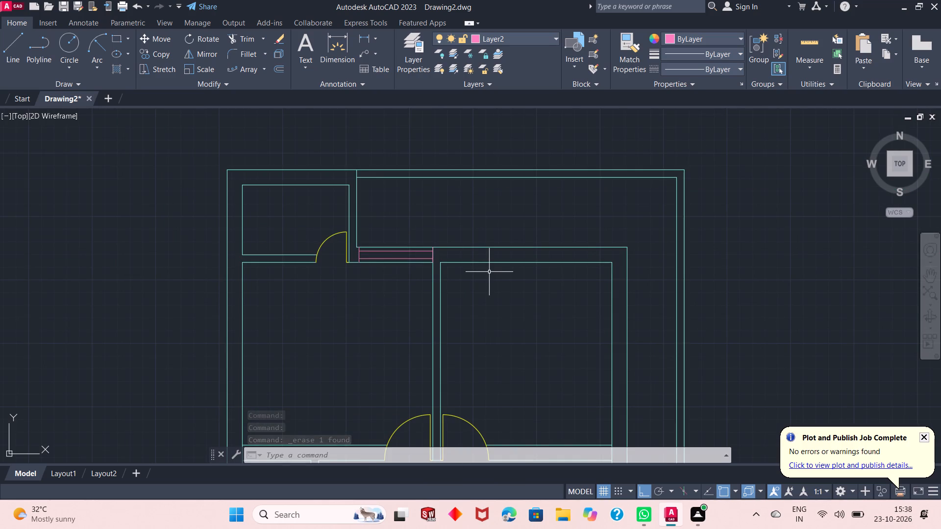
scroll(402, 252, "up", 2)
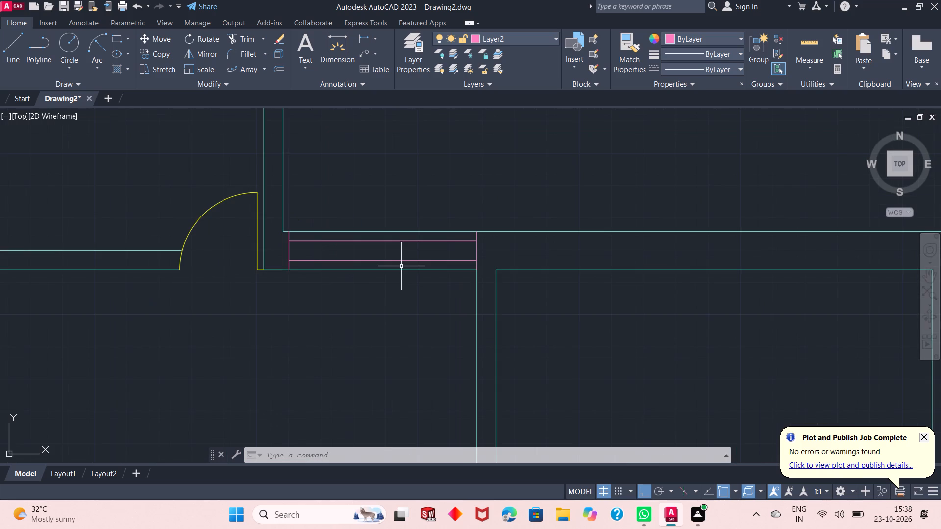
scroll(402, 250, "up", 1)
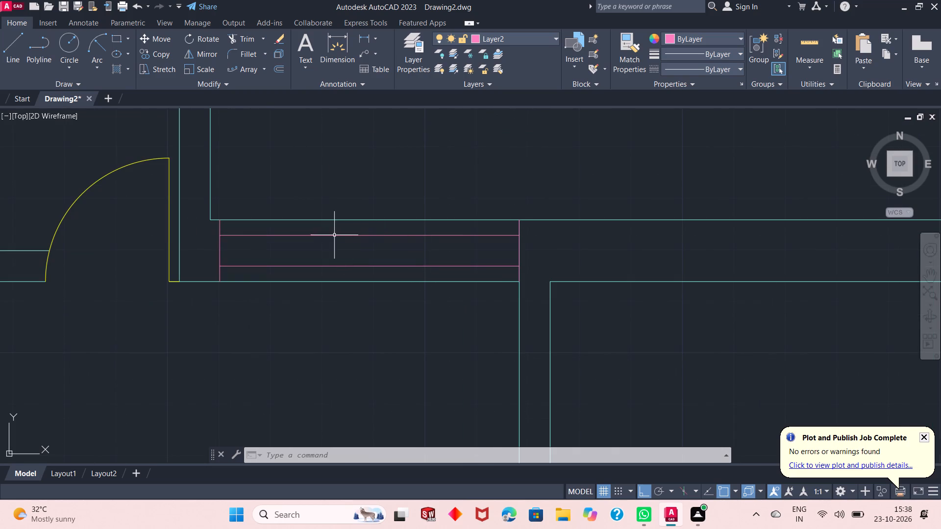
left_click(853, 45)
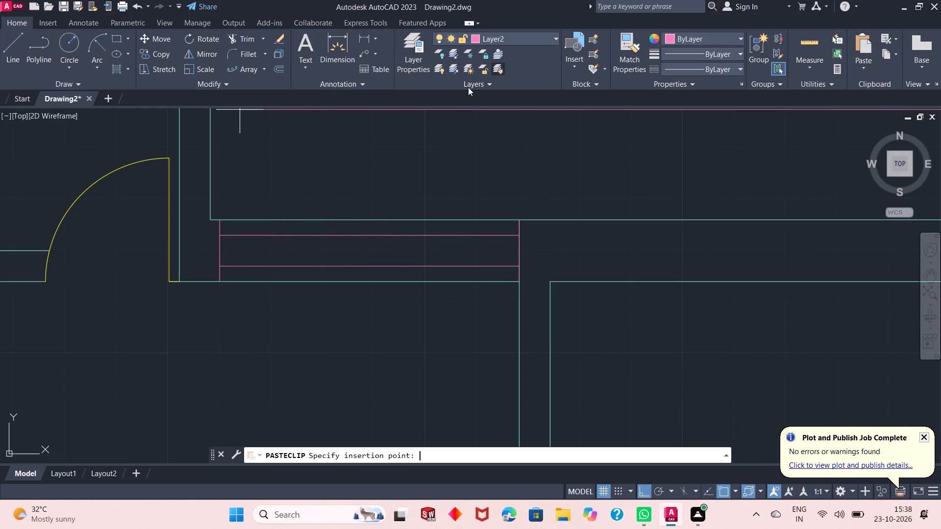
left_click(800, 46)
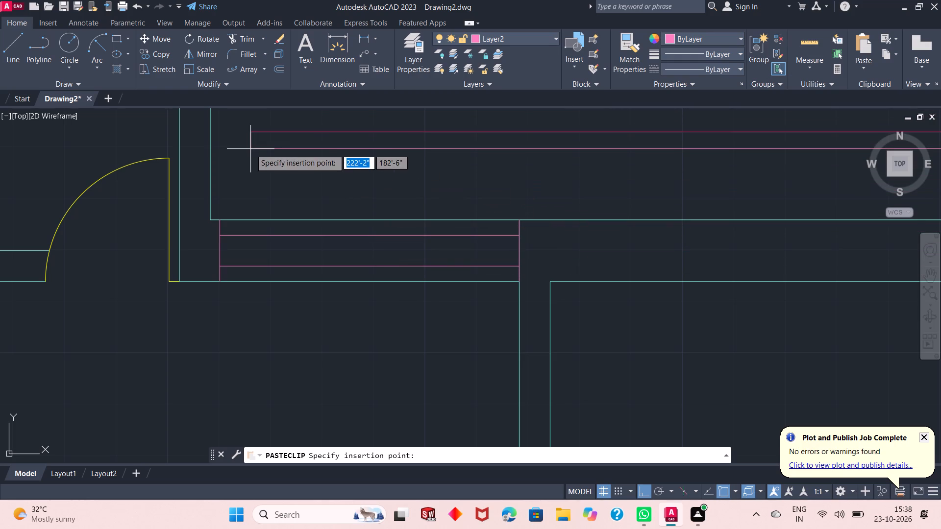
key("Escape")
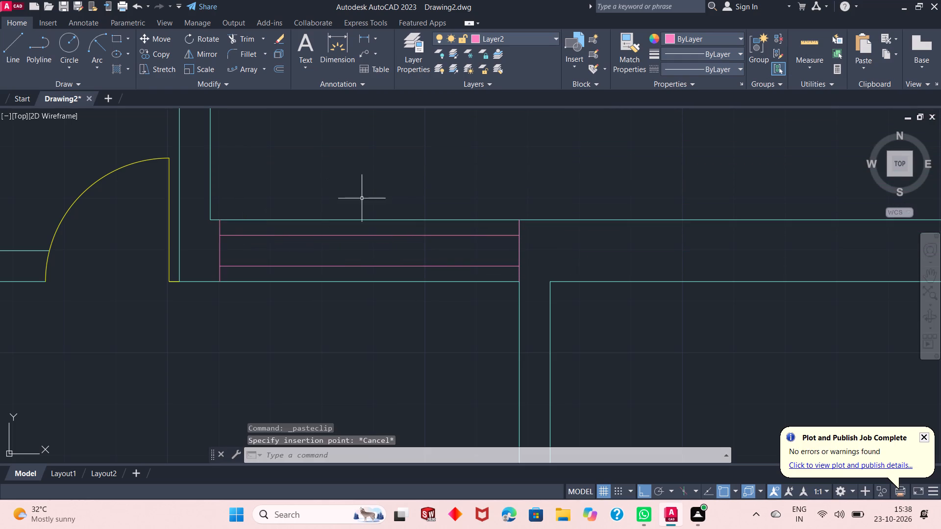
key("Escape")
Measure the spacing between the window's two long horizontal lines.
left_click(813, 48)
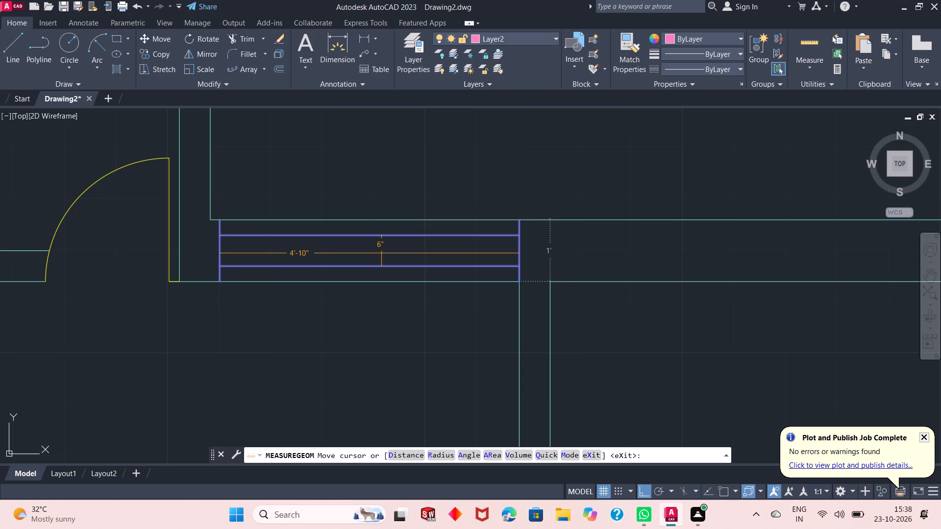
key("Escape")
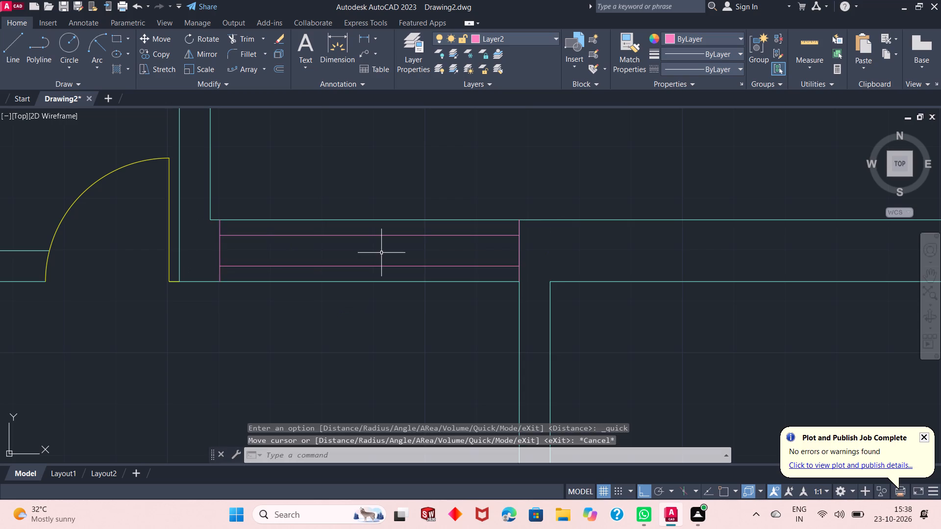
key("Escape")
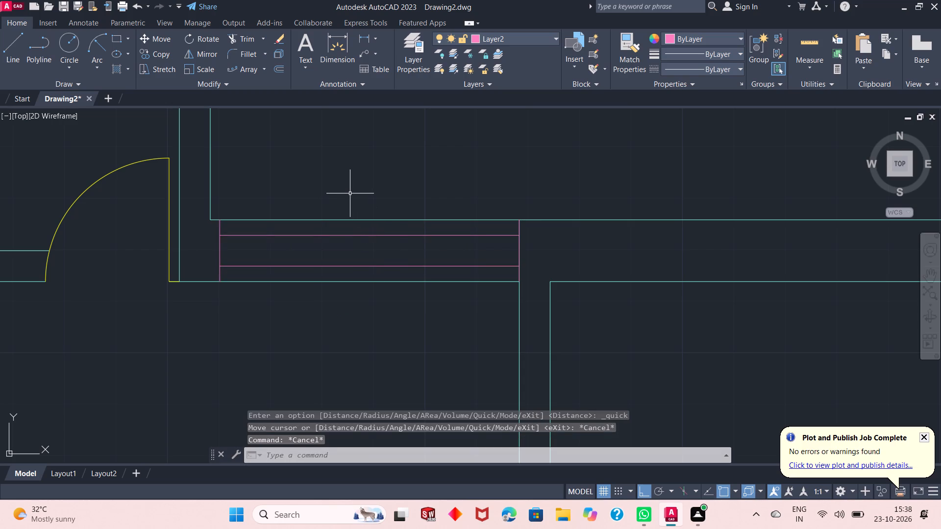
Undo the erasure of the window's middle line and its two 3" offsets.
key("ctrl+z")
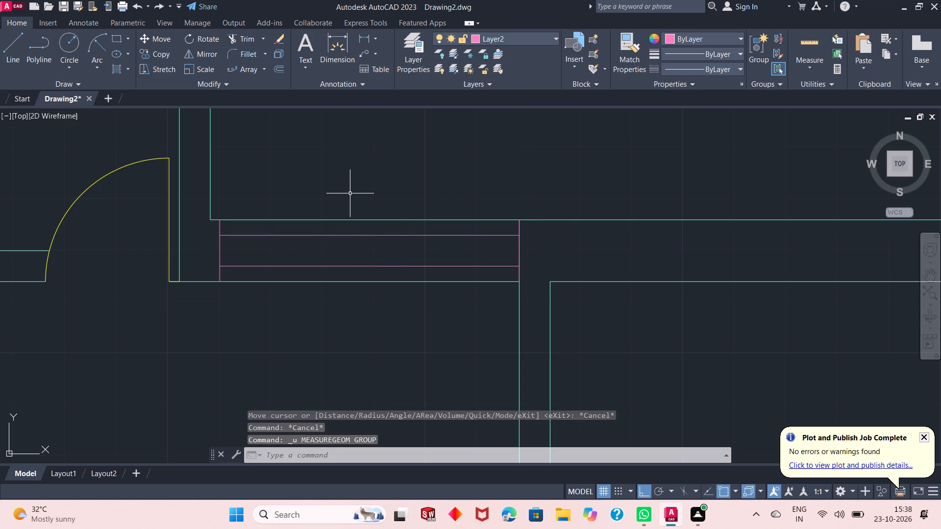
key("ctrl+z")
key("ctrl+z")
type("zz")
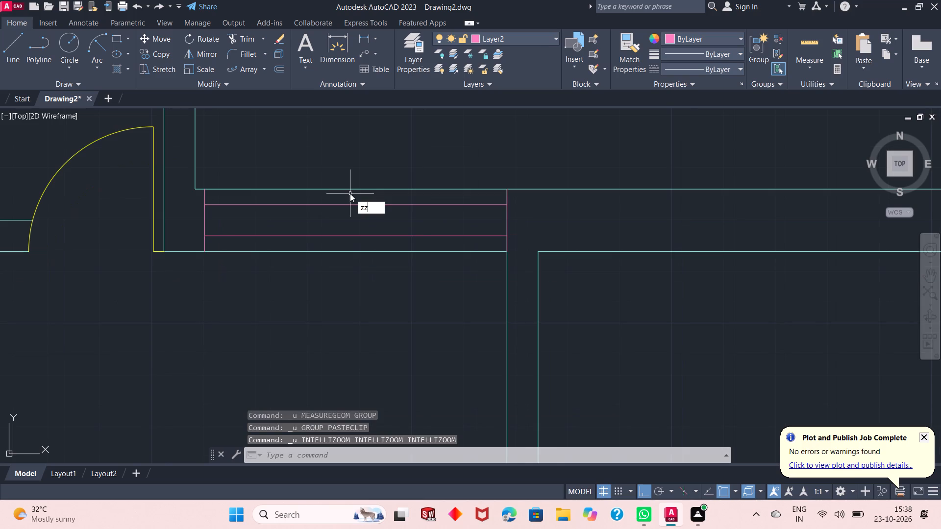
key("Escape")
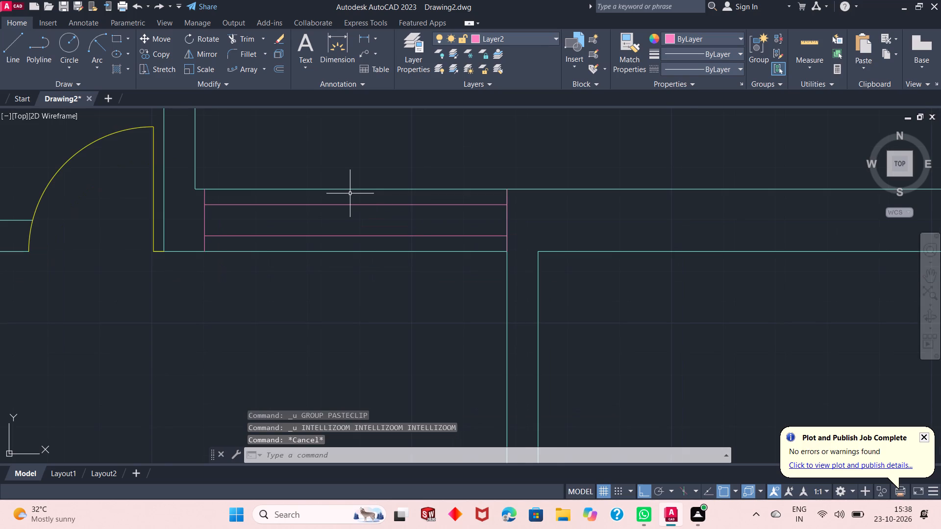
key("ctrl+z")
key("ctrl+z")
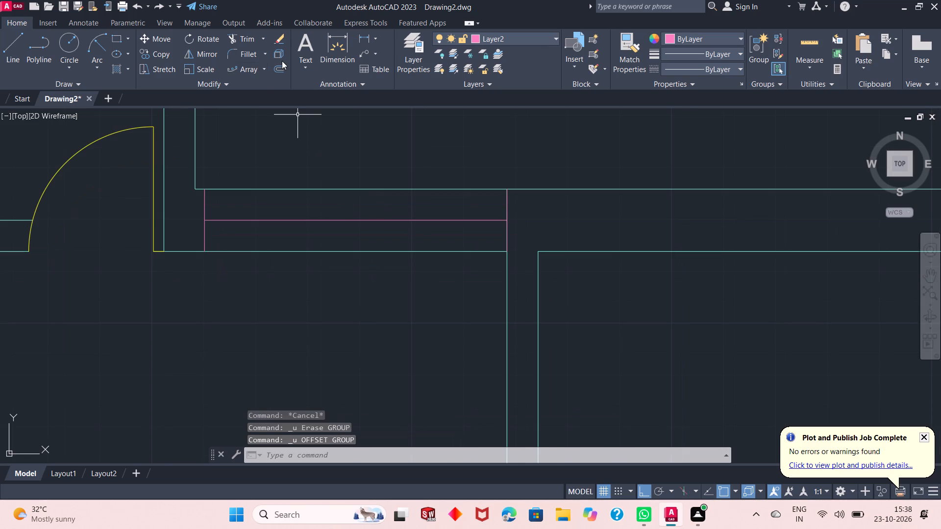
Offset the window's middle line 2" to the south and 2" to the north.
left_click(282, 63)
right_click(311, 125)
left_click(326, 128)
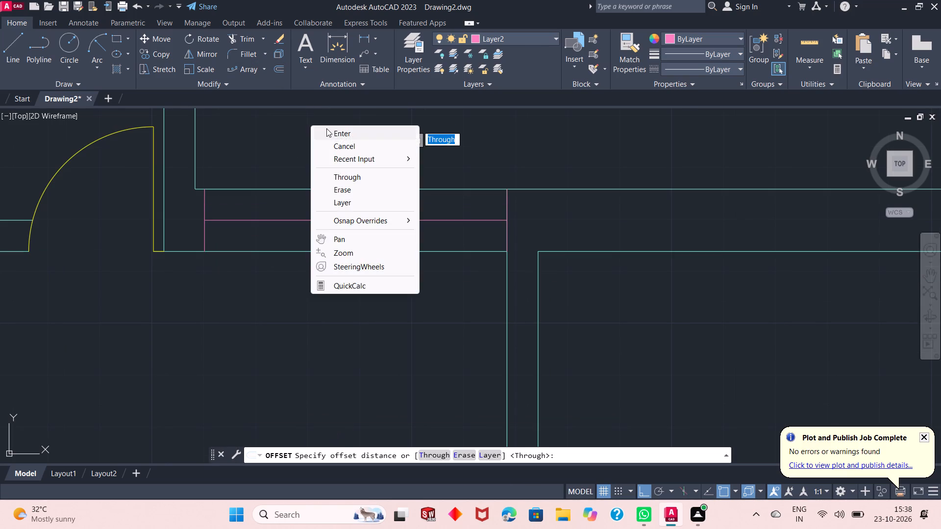
left_click(324, 218)
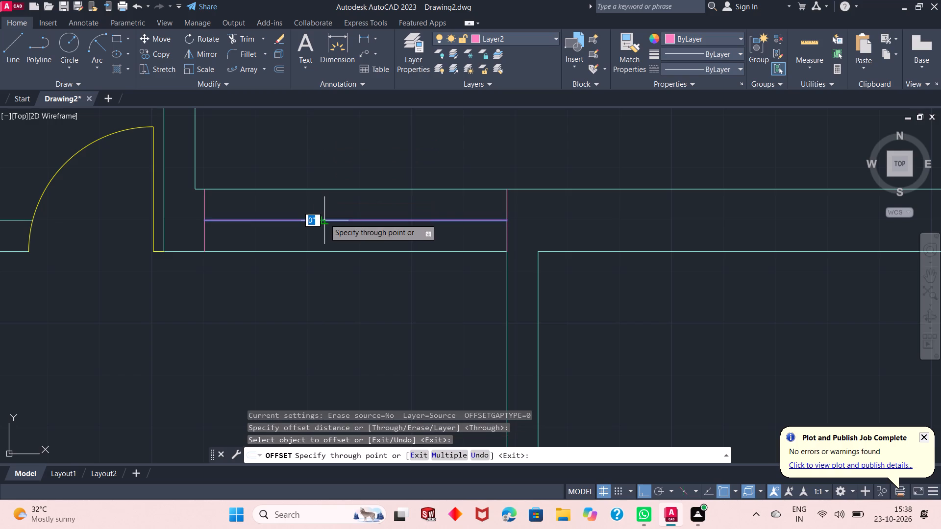
key("2")
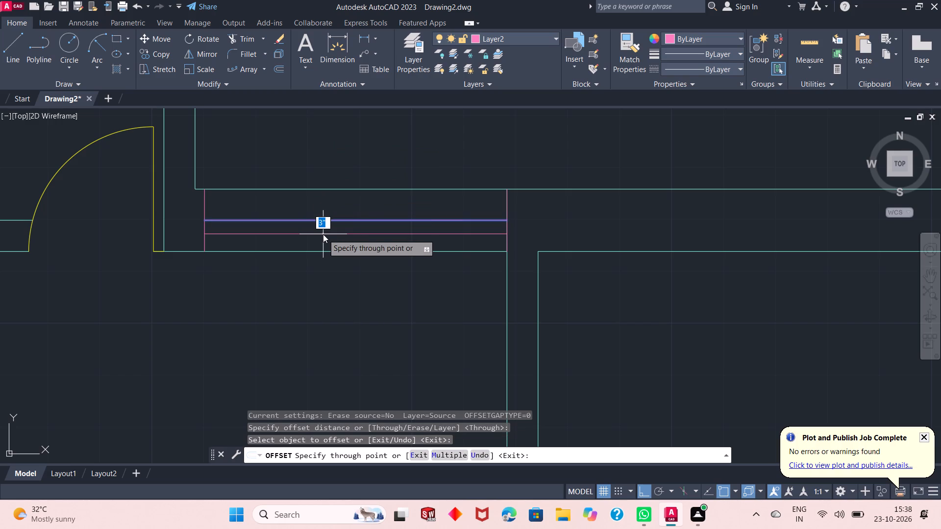
key("shift+quotedbl")
key("Return")
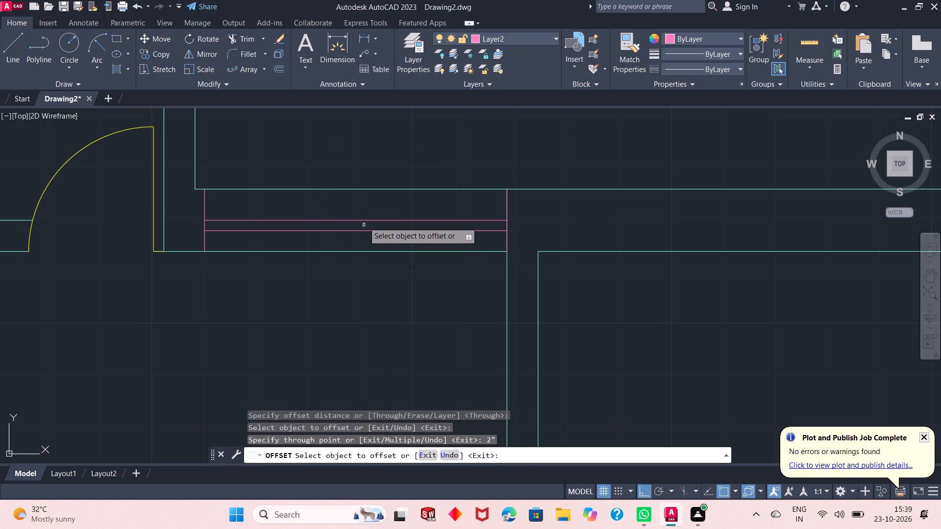
left_click(364, 220)
type("2\"")
key("Return")
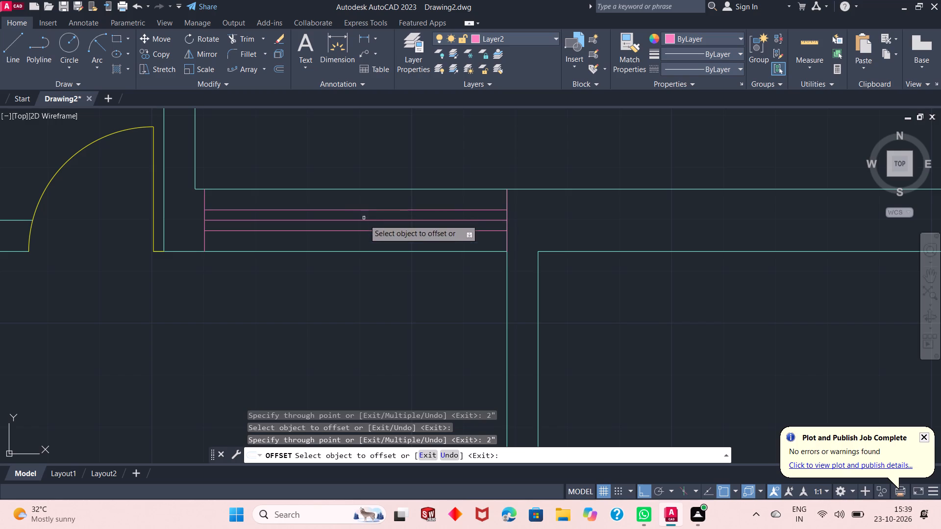
right_click(528, 116)
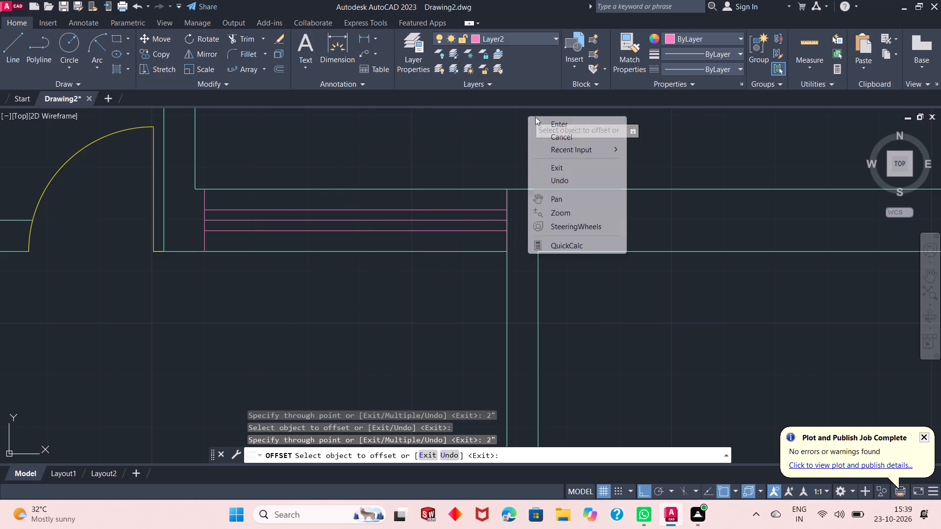
left_click(546, 118)
Erase the window's original middle line, keeping the two offset lines.
left_click(445, 220)
right_click(470, 166)
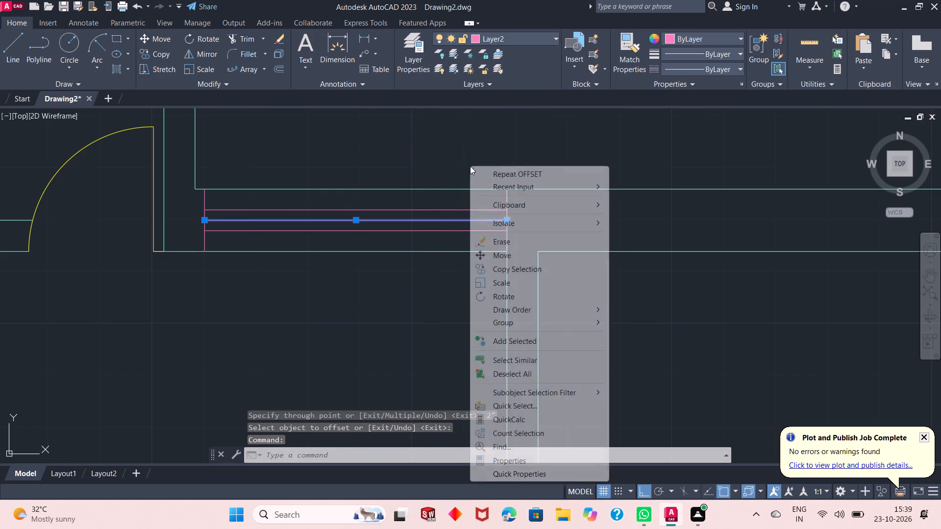
left_click(500, 240)
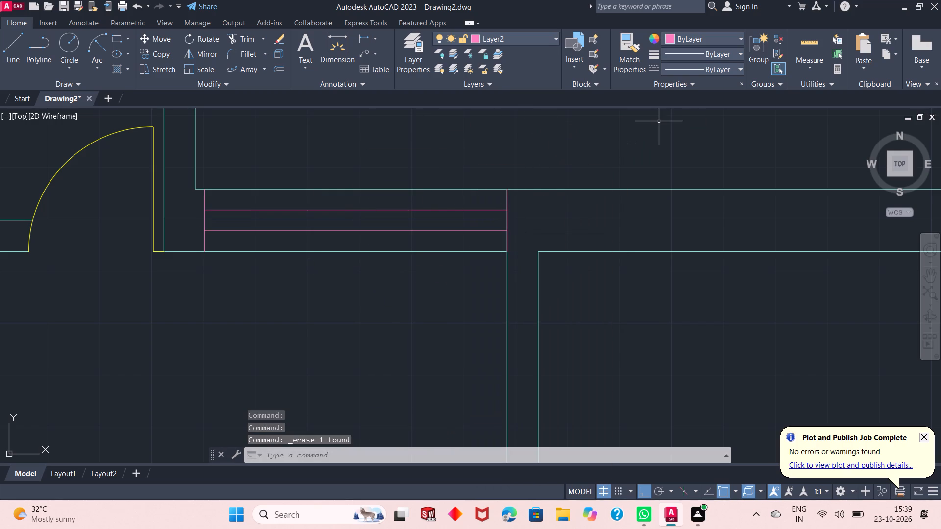
Measure the gap between the window's southern long line and the wall's southern face.
left_click(809, 51)
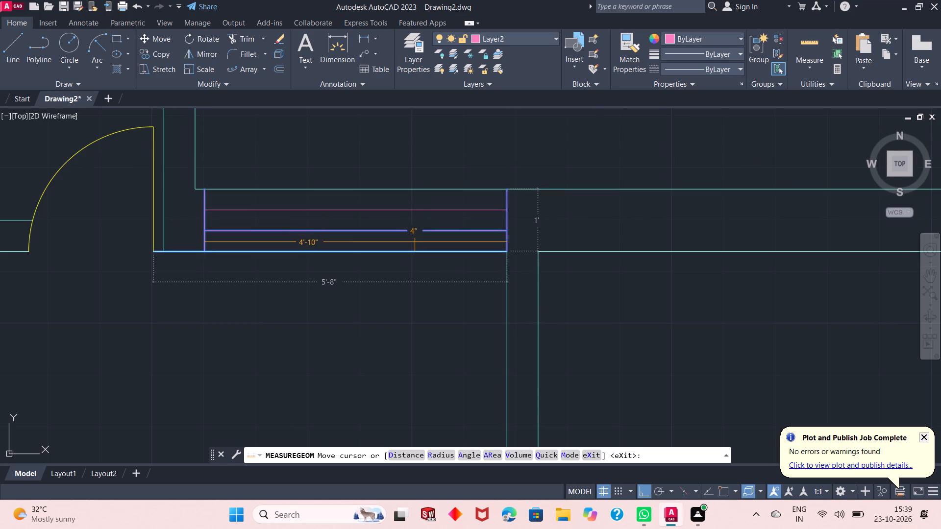
key("Escape")
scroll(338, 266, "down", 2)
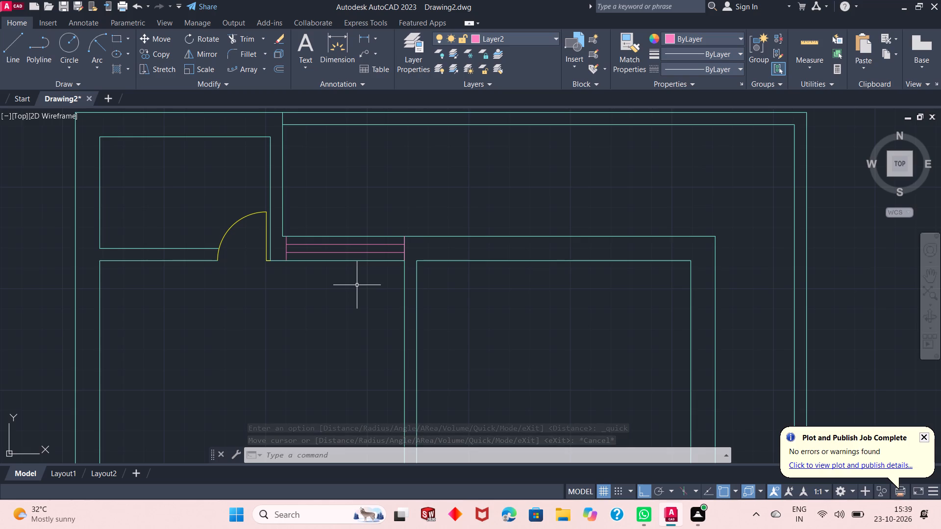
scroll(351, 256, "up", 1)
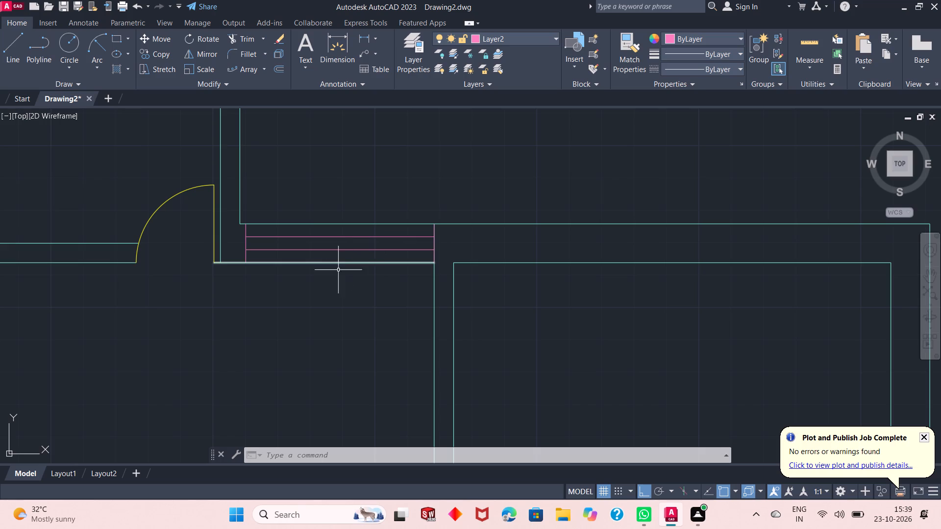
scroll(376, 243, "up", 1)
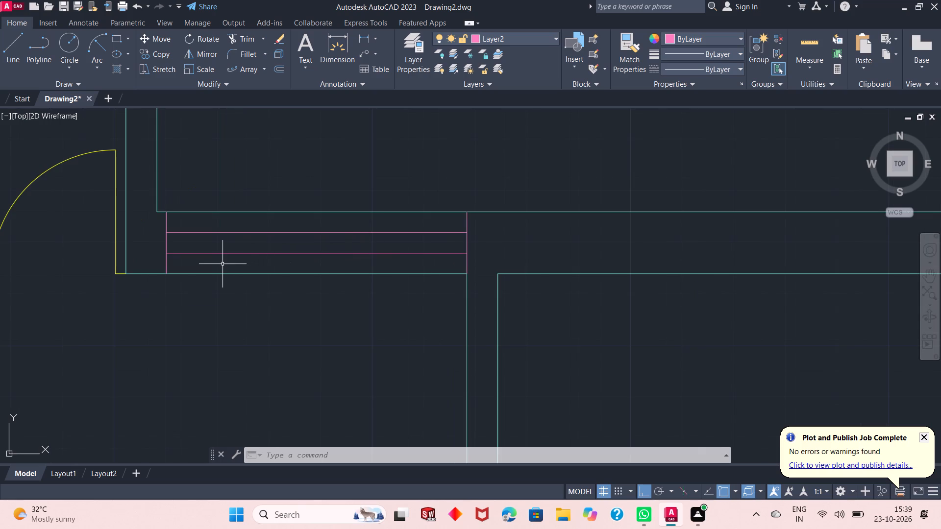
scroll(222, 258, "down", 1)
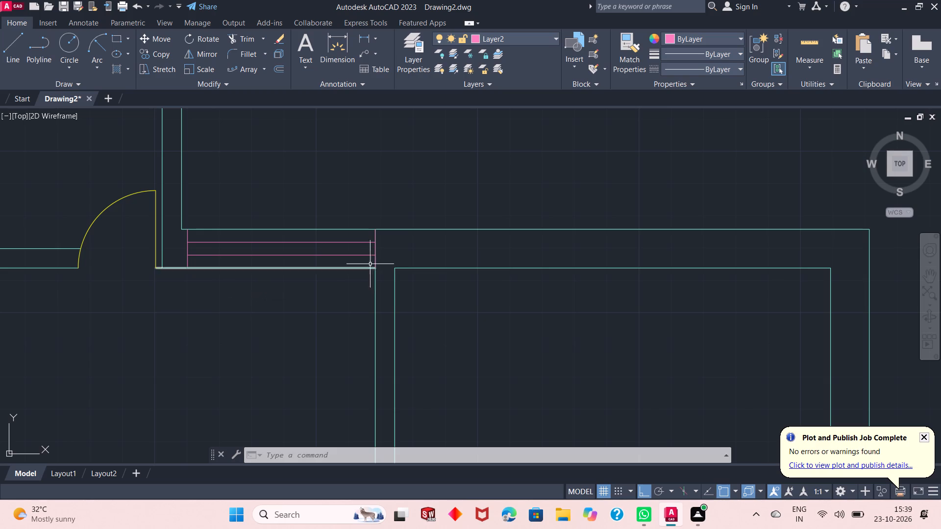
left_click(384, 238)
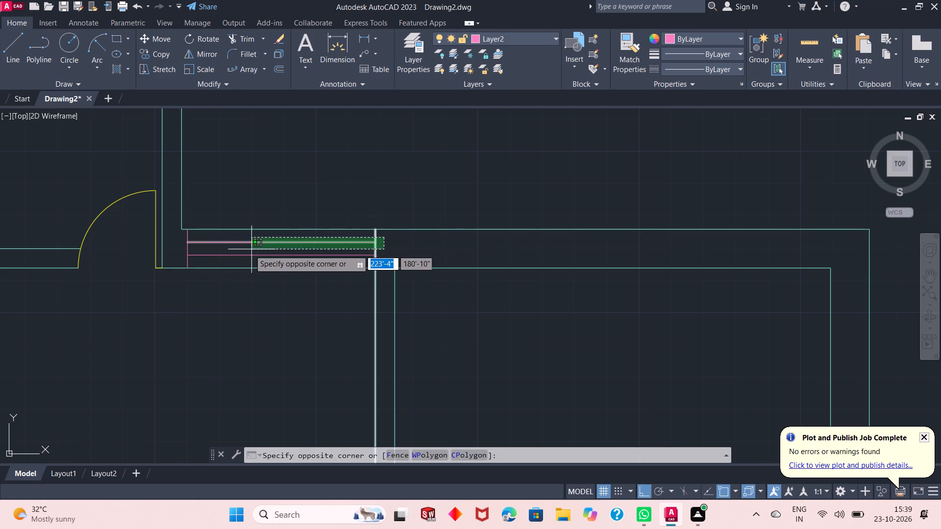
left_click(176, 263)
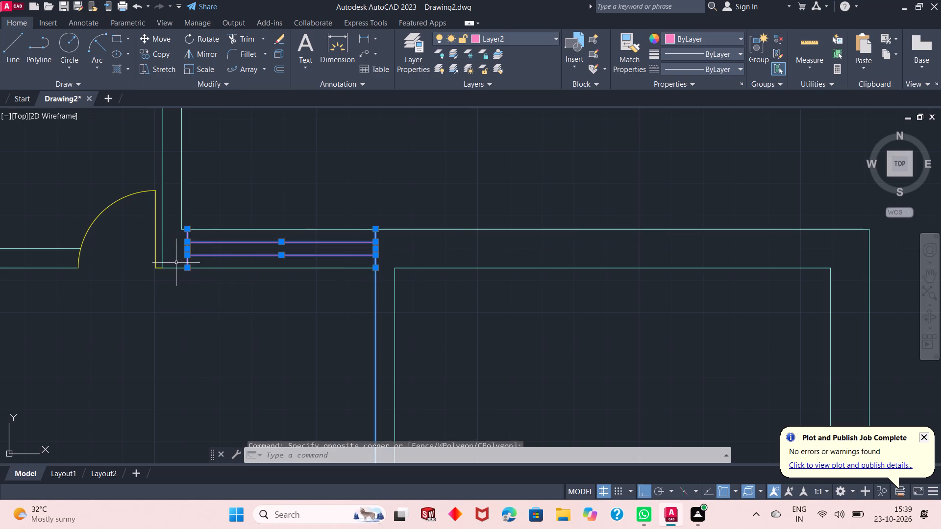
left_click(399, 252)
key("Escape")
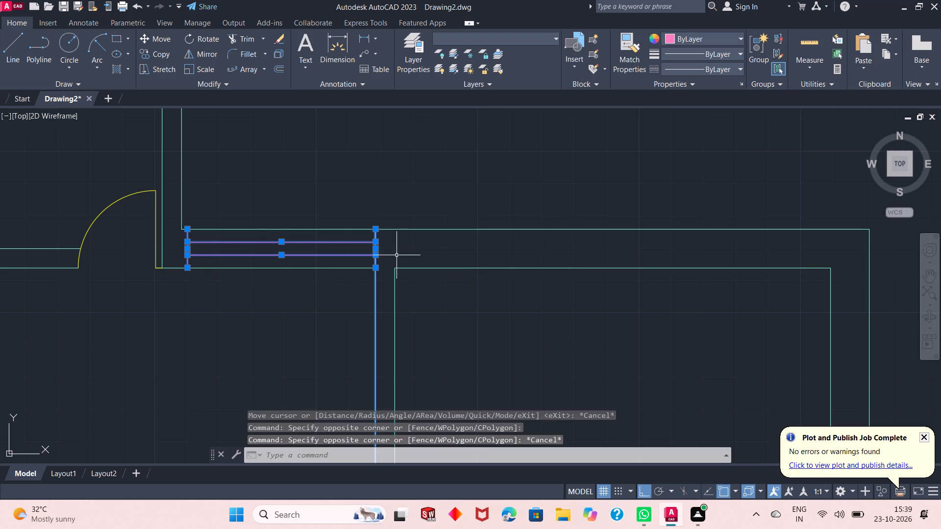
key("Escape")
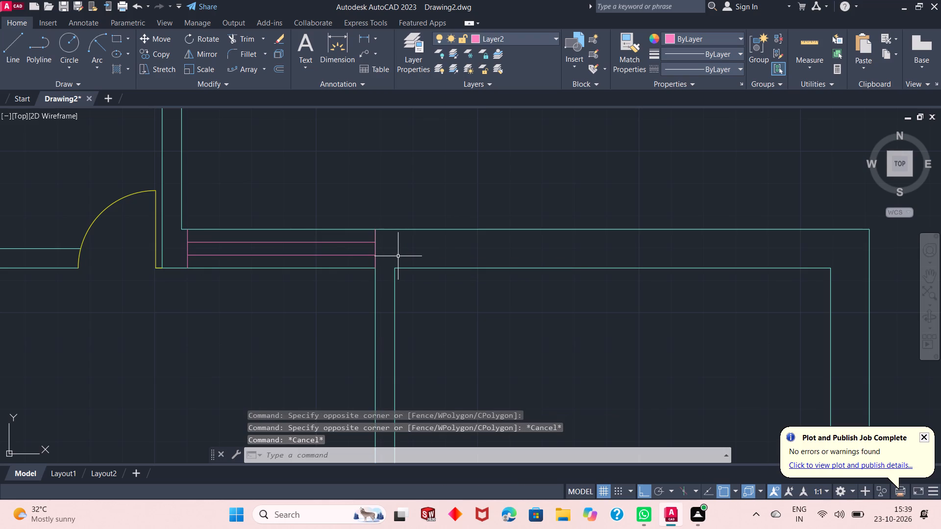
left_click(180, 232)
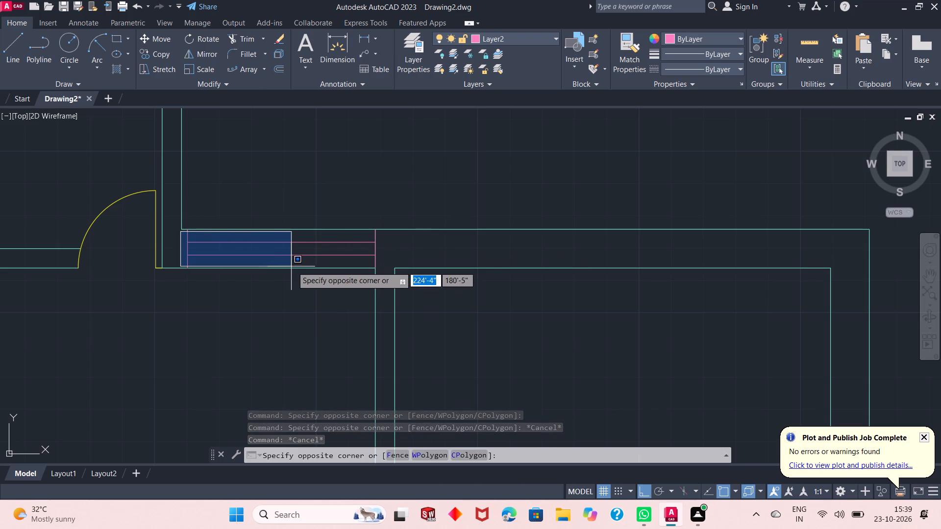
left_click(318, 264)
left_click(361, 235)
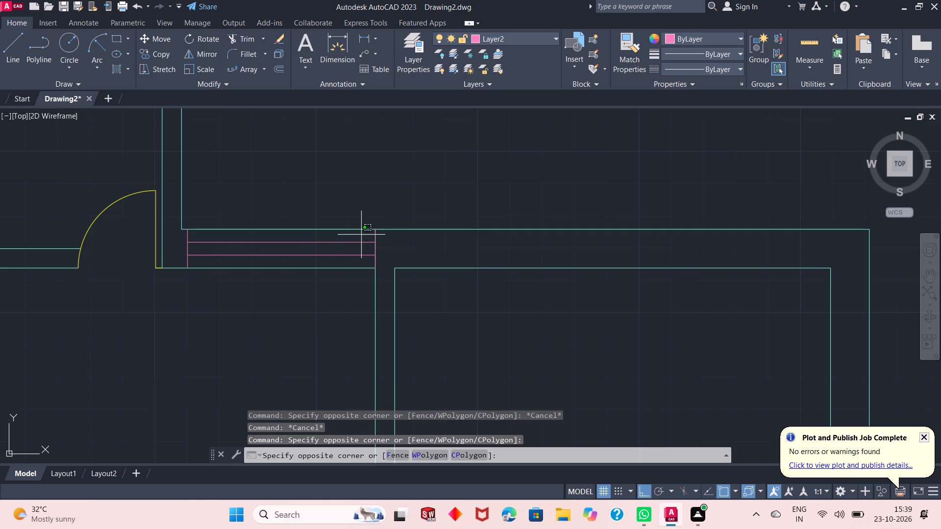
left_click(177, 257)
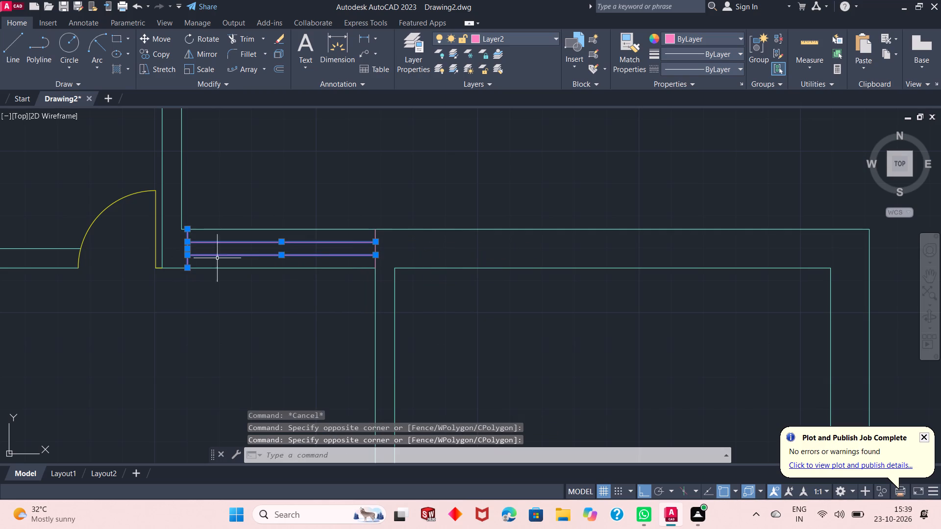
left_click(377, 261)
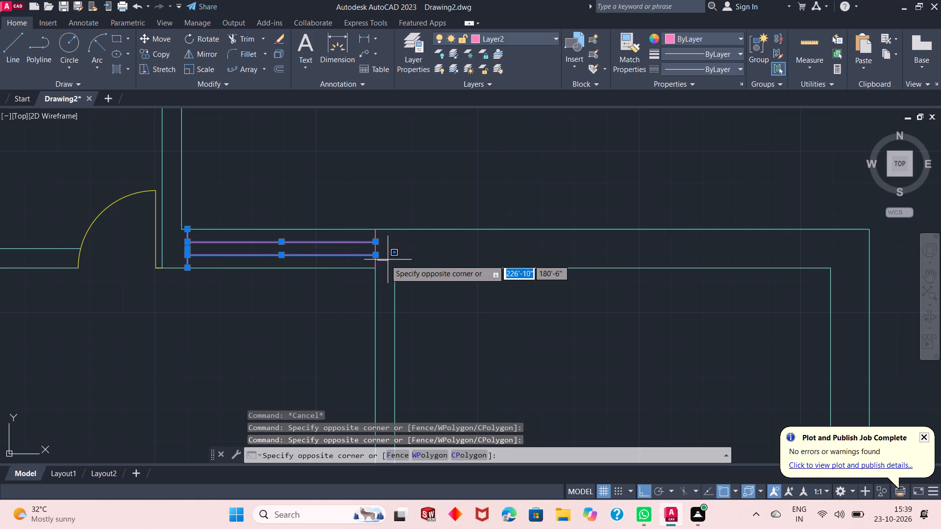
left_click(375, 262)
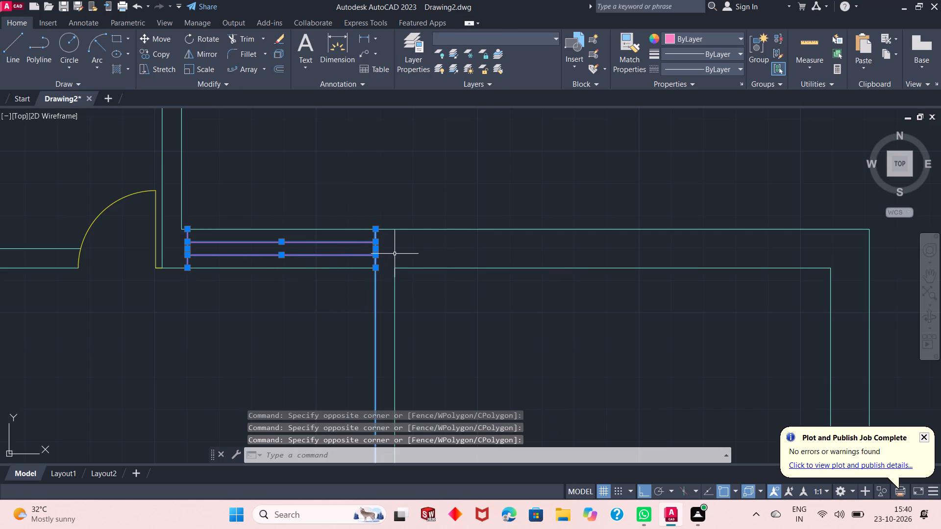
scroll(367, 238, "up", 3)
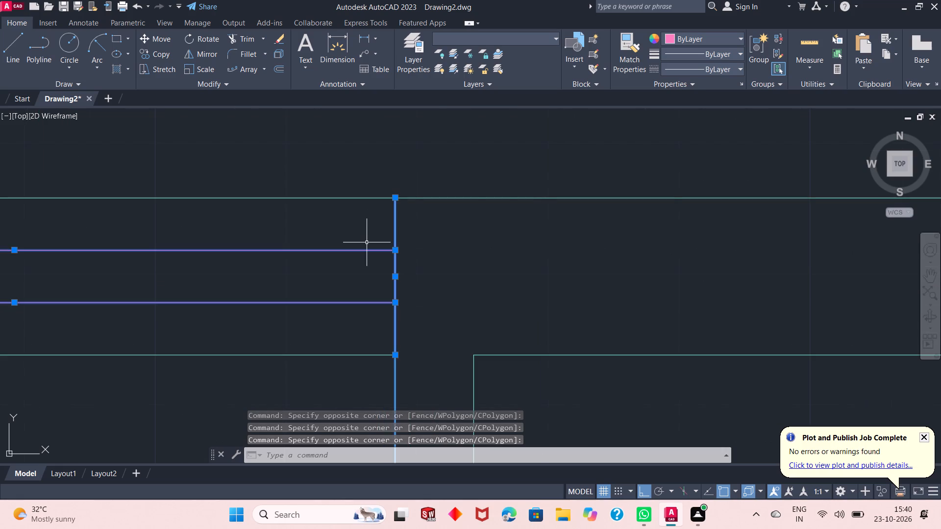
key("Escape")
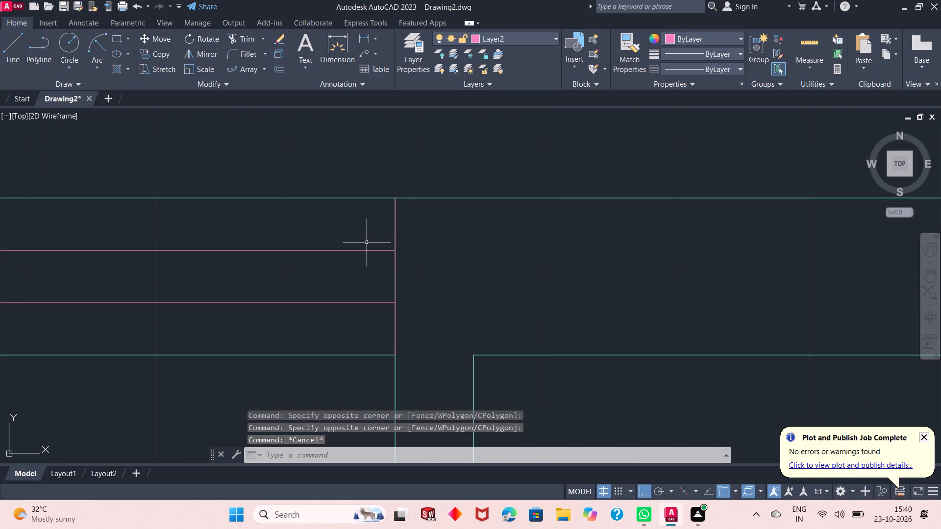
Copy the complete window about 8'-1" east along the same wall, into the north wall of the north-east room.
left_click(394, 218)
scroll(471, 300, "down", 1)
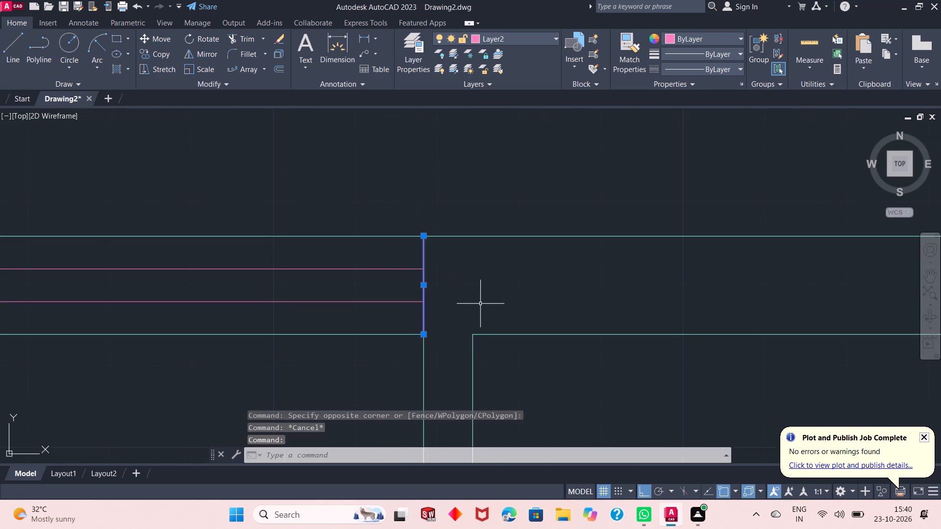
scroll(472, 304, "down", 2)
left_click_drag(424, 285, 270, 297)
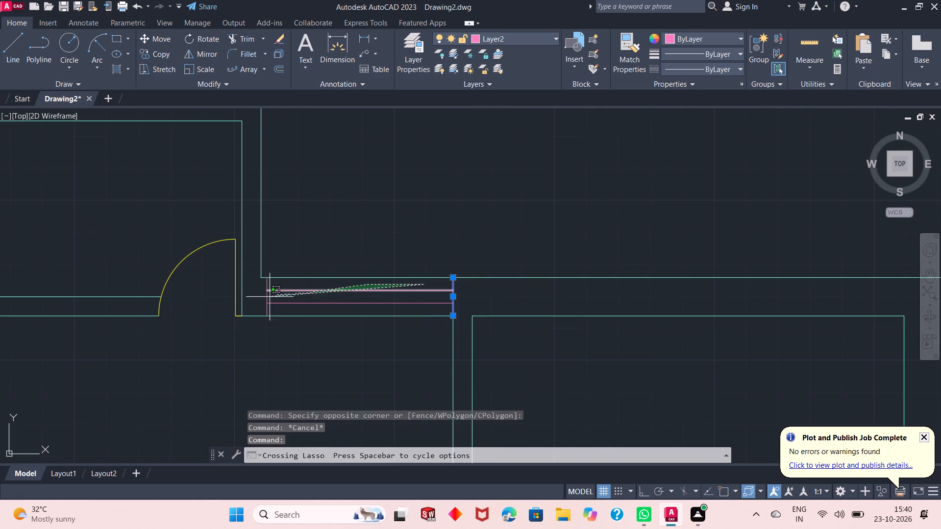
left_click_drag(270, 297, 256, 305)
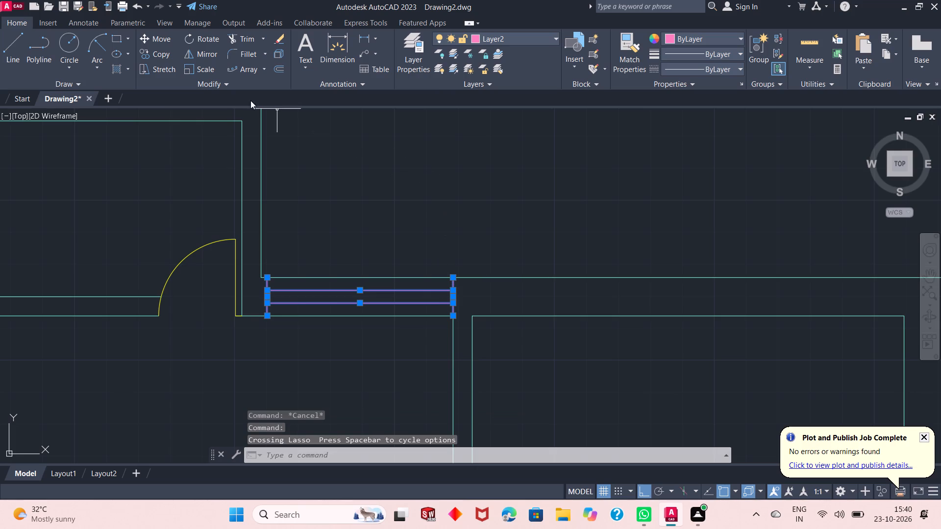
left_click(158, 51)
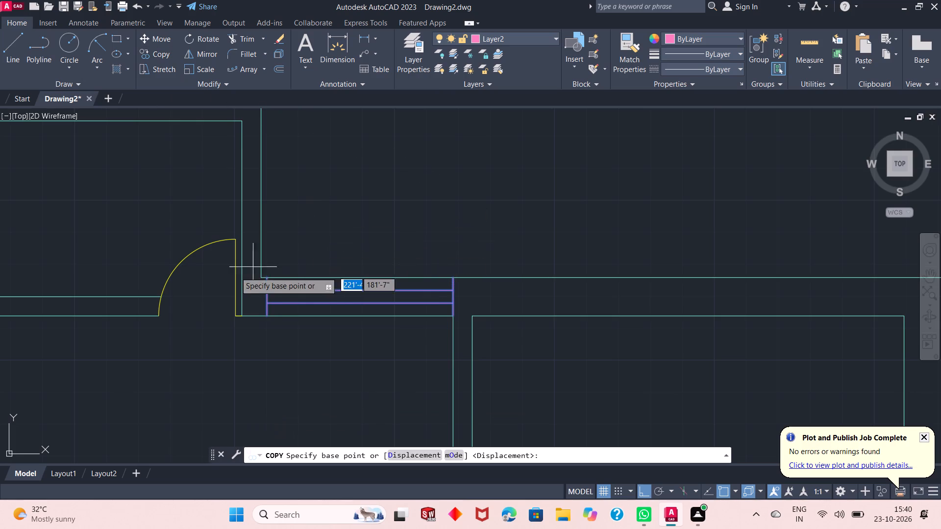
scroll(196, 272, "down", 1)
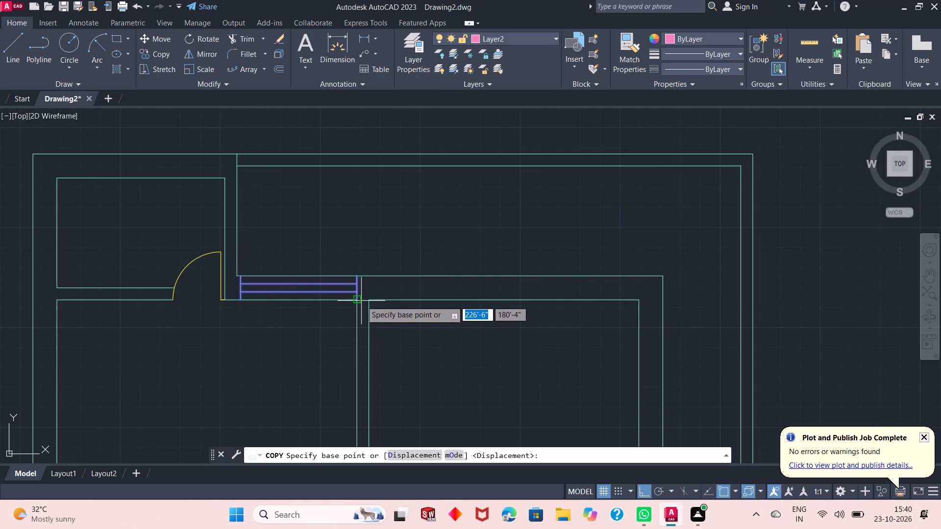
left_click(358, 301)
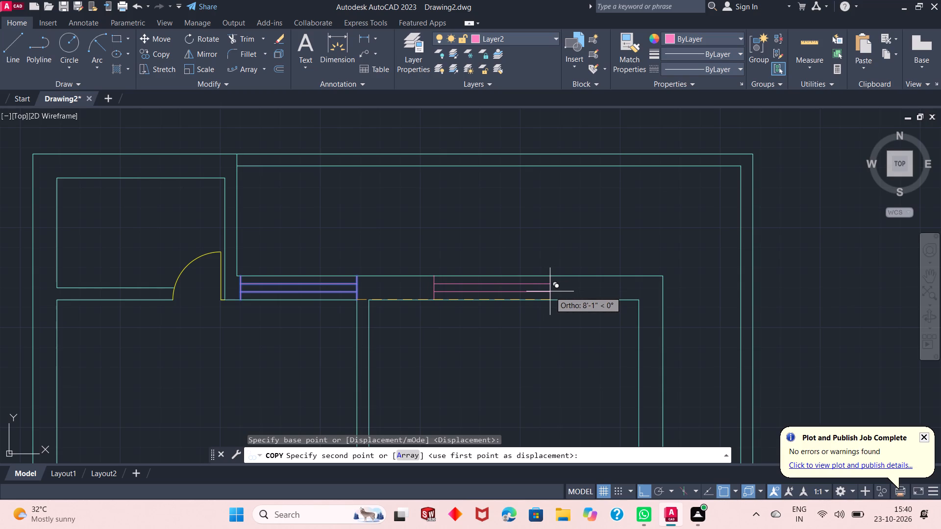
left_click(550, 291)
right_click(547, 217)
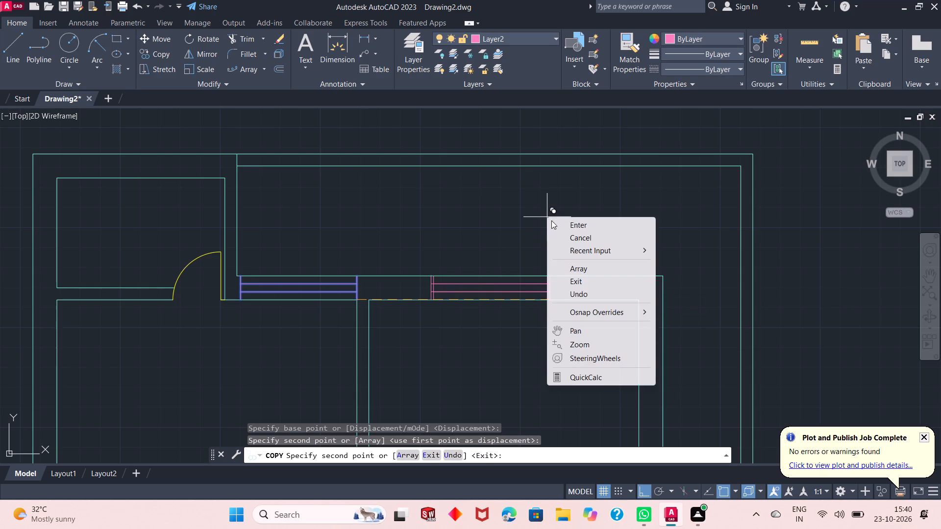
left_click(554, 222)
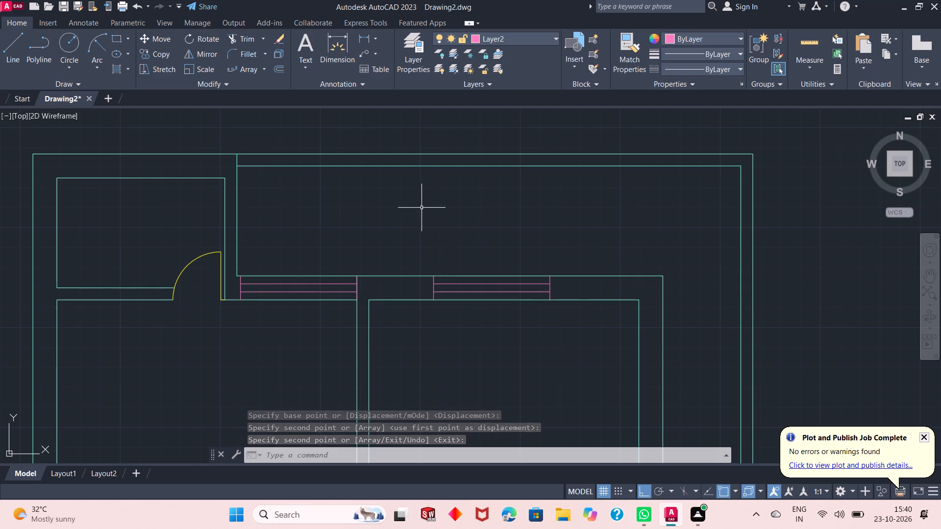
Copy the north-east room's window with Ortho off, placing the copy freely inside the central room, about 19'-3" away.
scroll(421, 194, "down", 2)
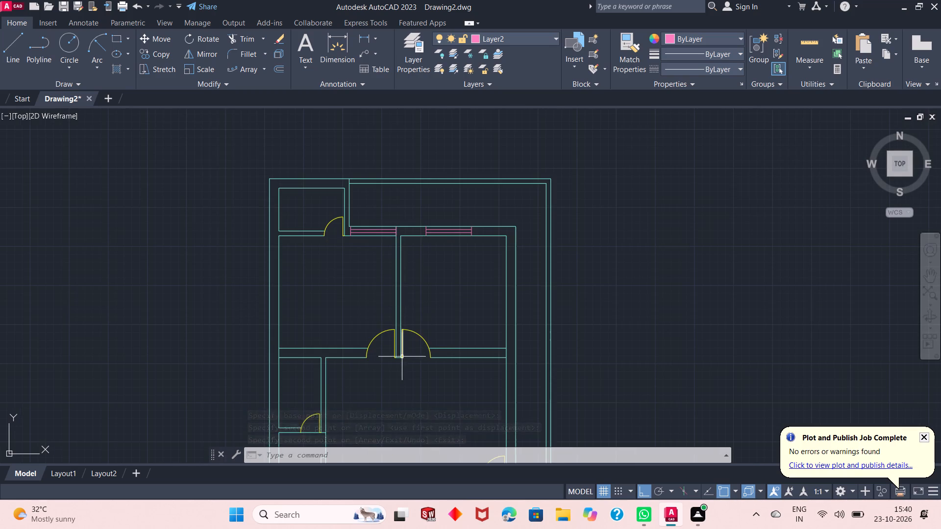
scroll(402, 357, "up", 1)
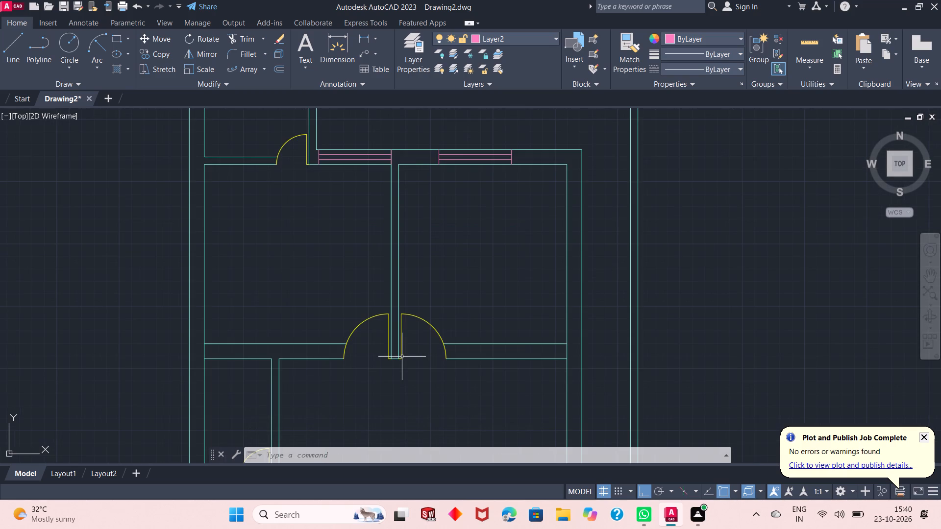
scroll(402, 357, "up", 1)
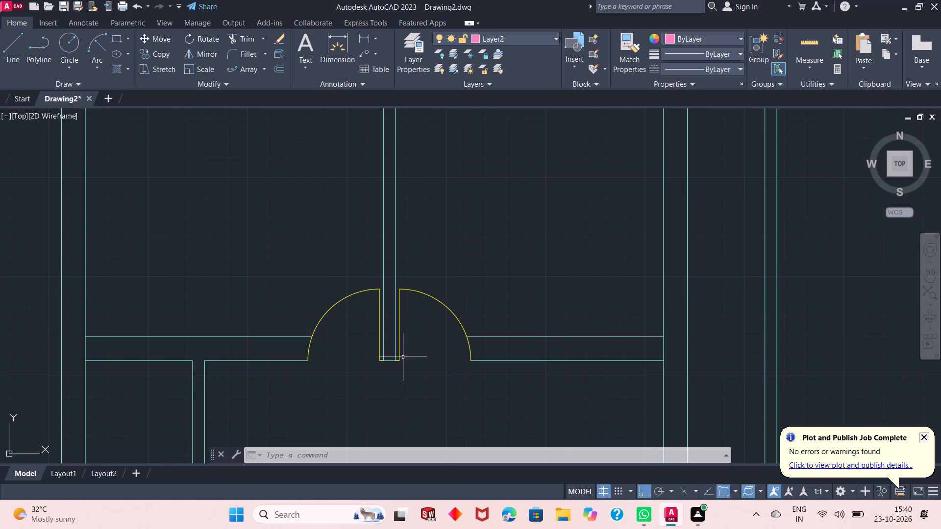
scroll(370, 228, "down", 1)
scroll(377, 326, "up", 1)
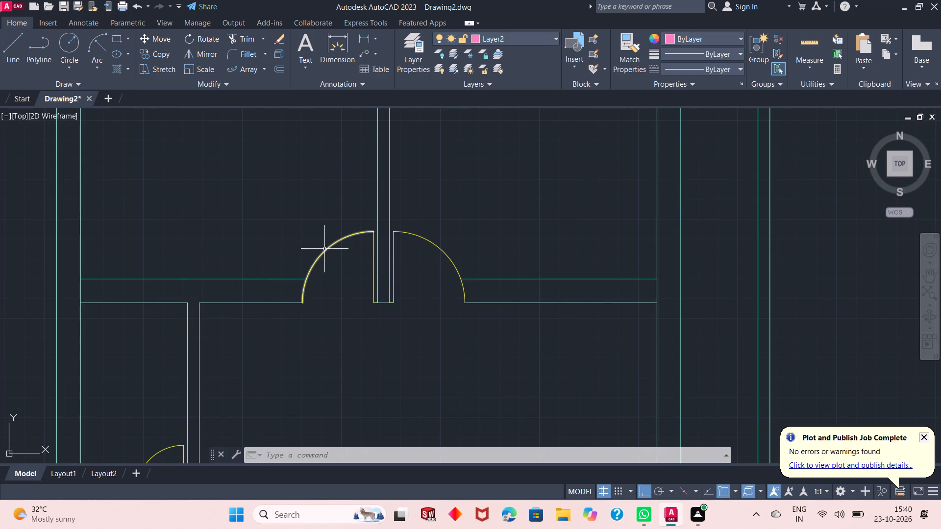
scroll(336, 235, "down", 1)
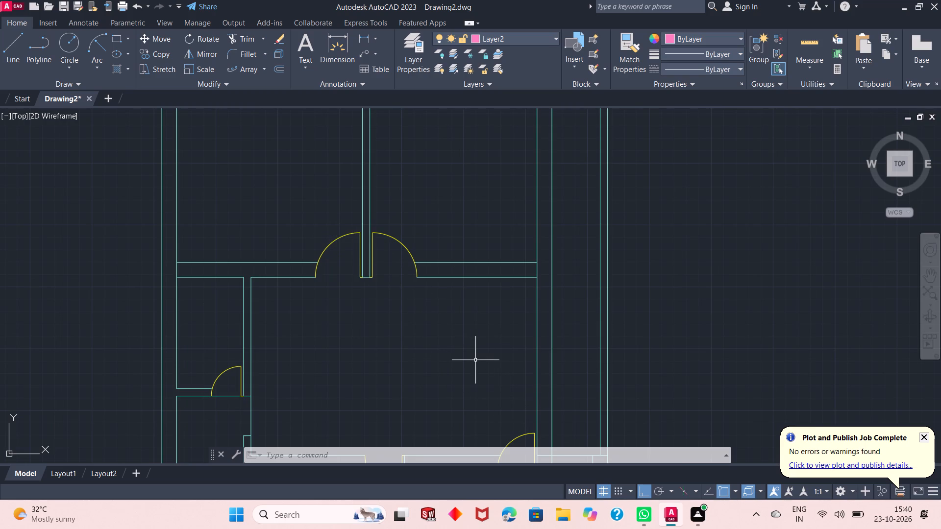
scroll(472, 379, "down", 2)
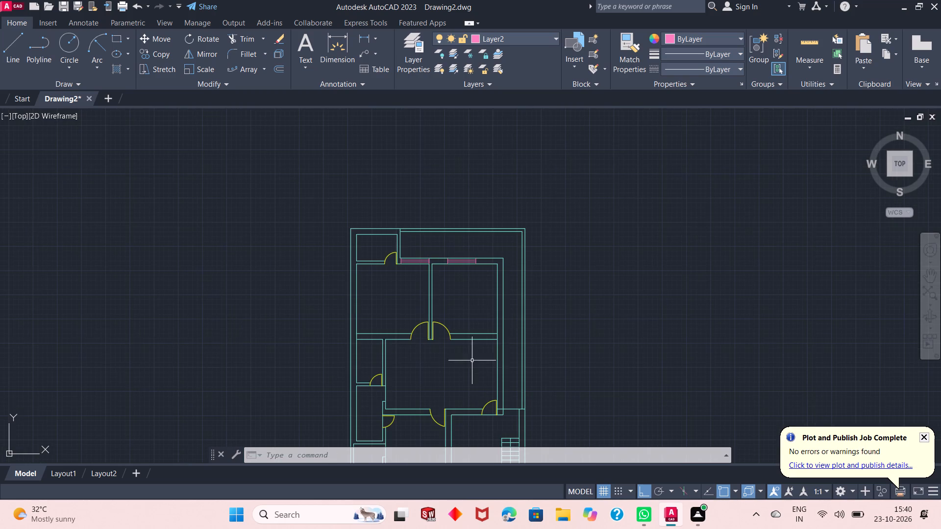
scroll(474, 271, "up", 3)
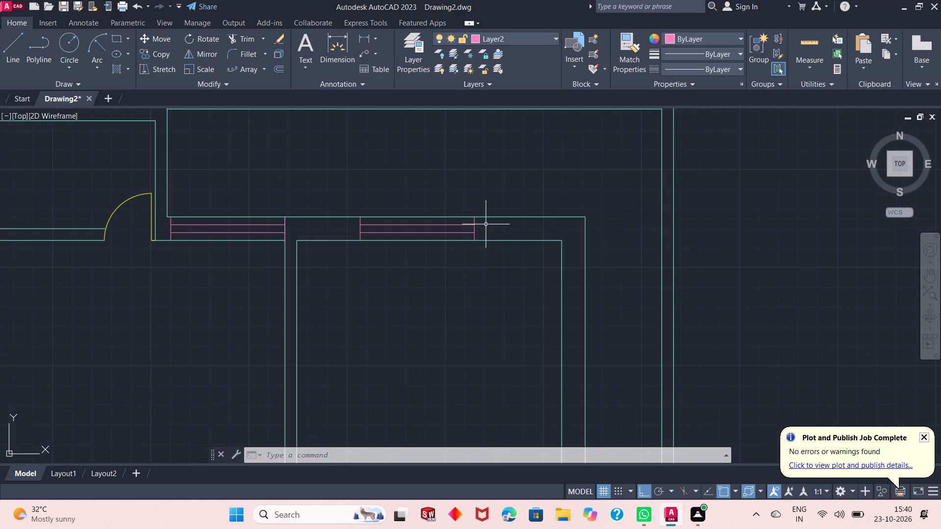
left_click(486, 224)
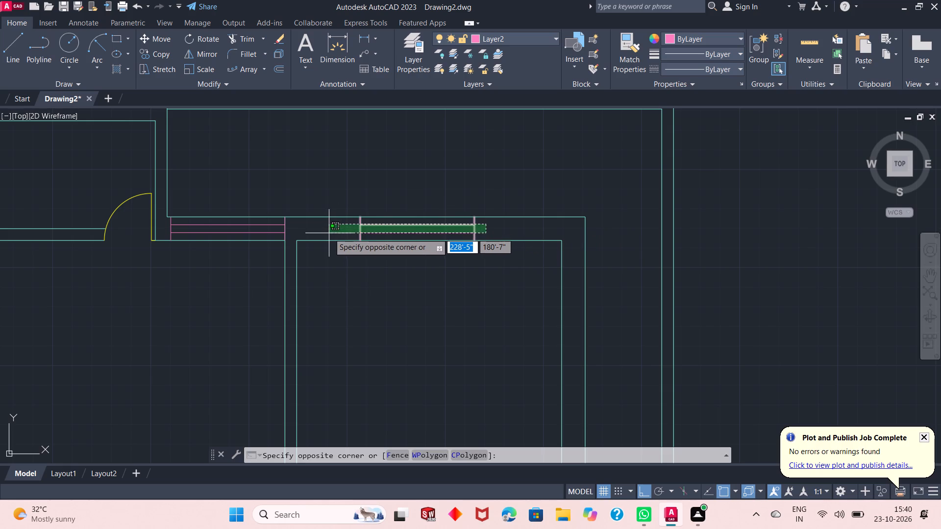
left_click(329, 236)
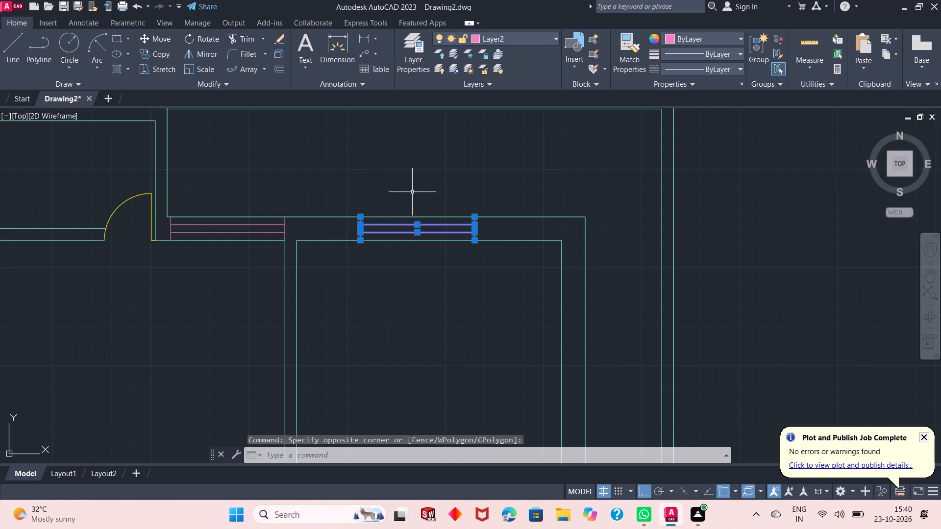
left_click(161, 55)
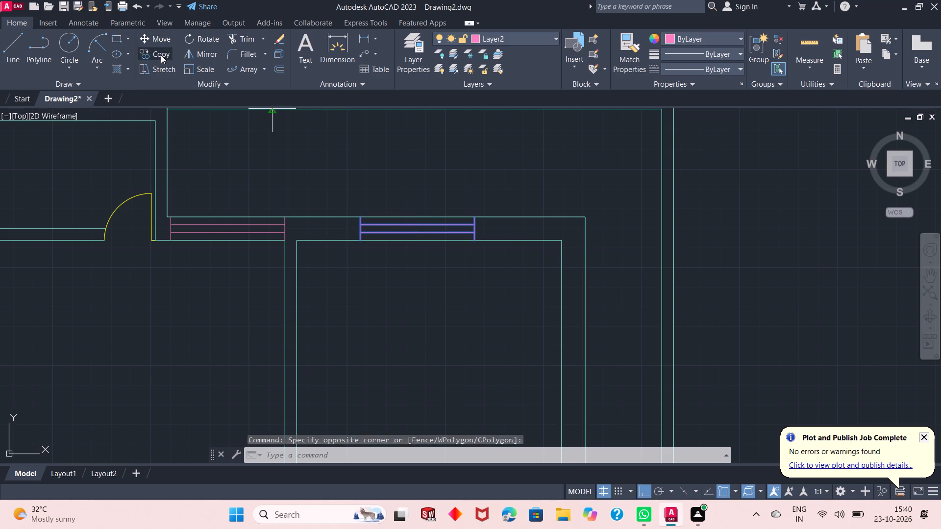
left_click(477, 240)
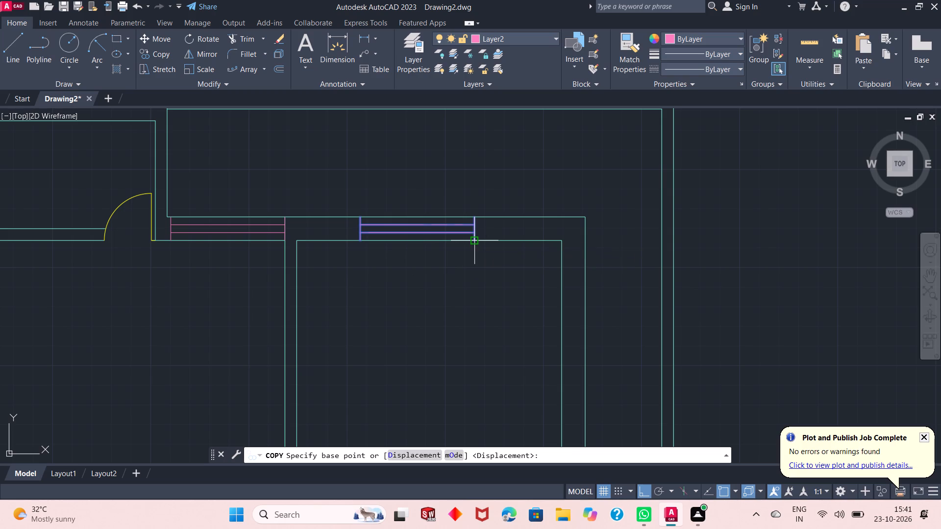
left_click(647, 490)
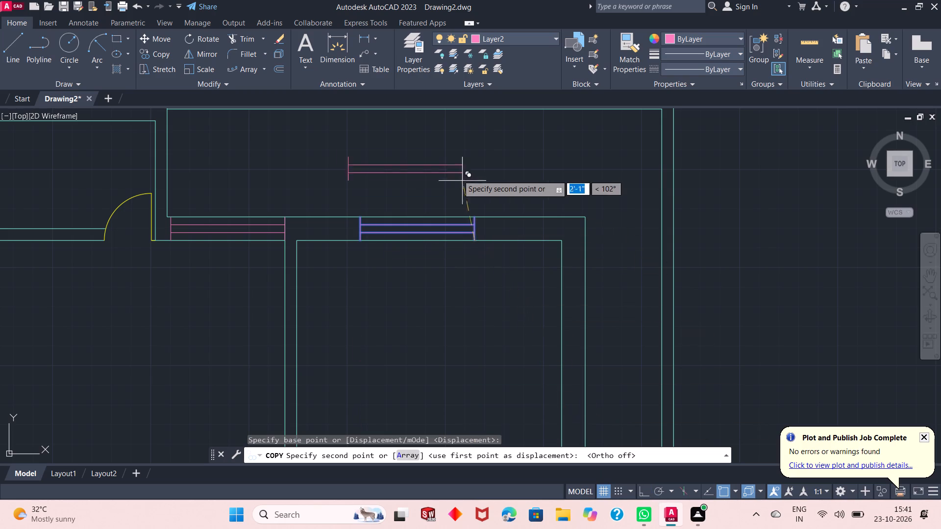
scroll(450, 165, "down", 2)
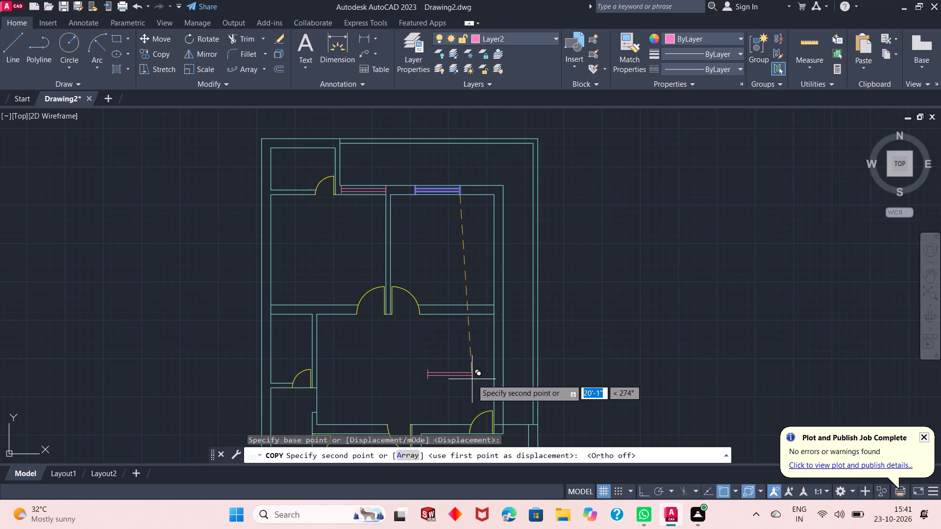
left_click(476, 371)
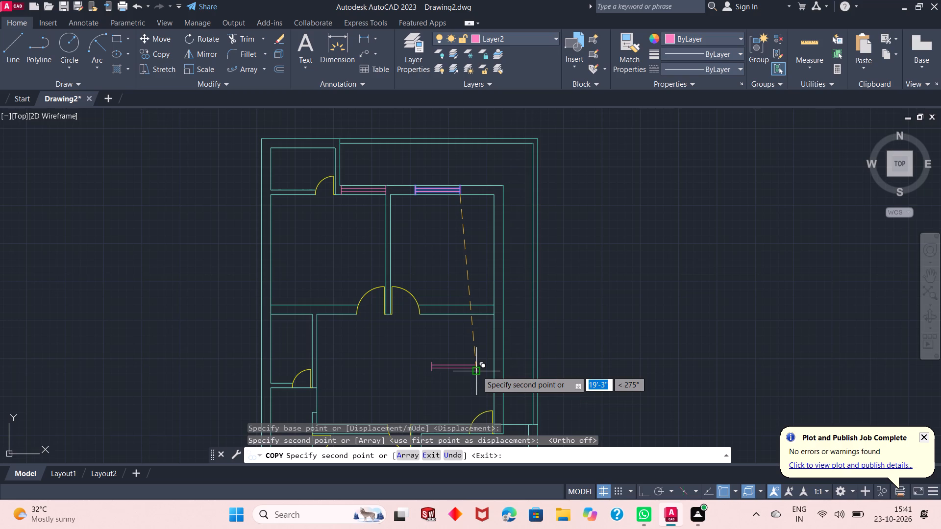
Place another copy of the window within the south wall of the room west of the staircase area, and finish copying.
scroll(463, 296, "down", 1)
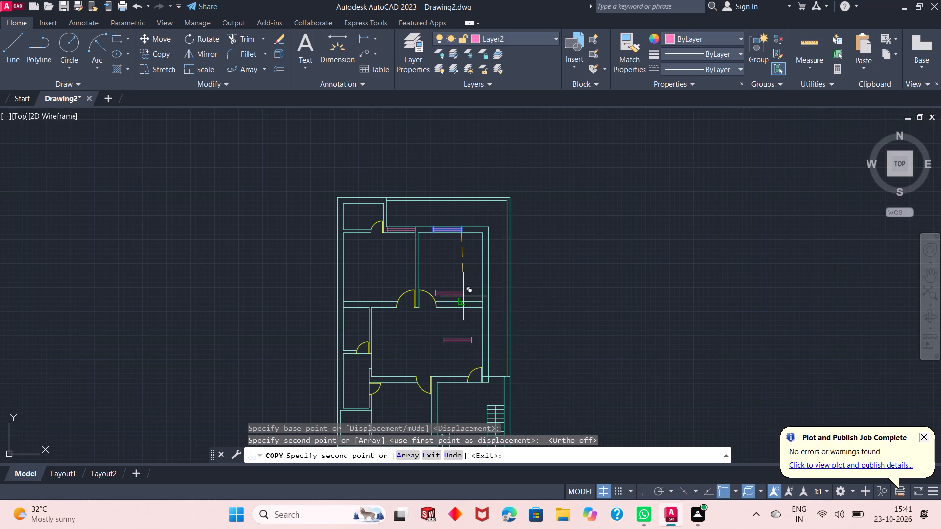
scroll(463, 290, "down", 1)
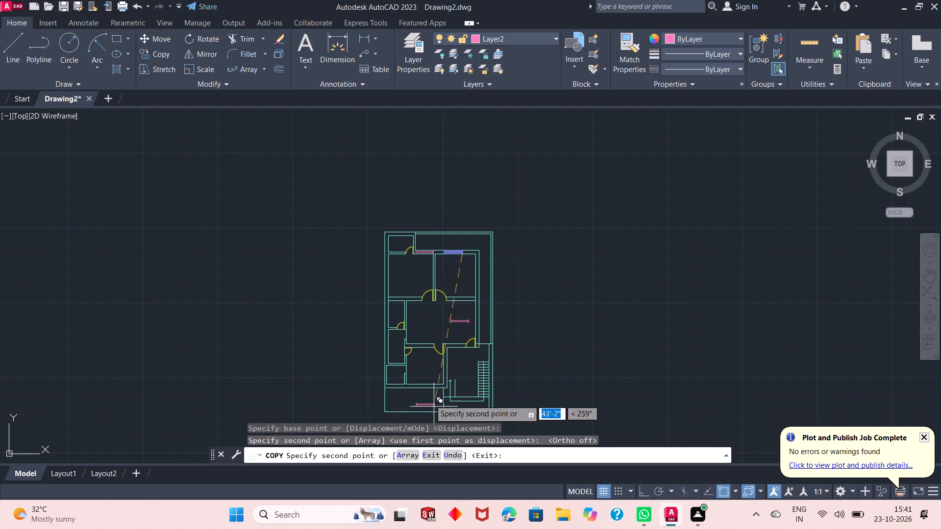
scroll(422, 378, "up", 3)
scroll(450, 346, "down", 1)
scroll(448, 393, "up", 2)
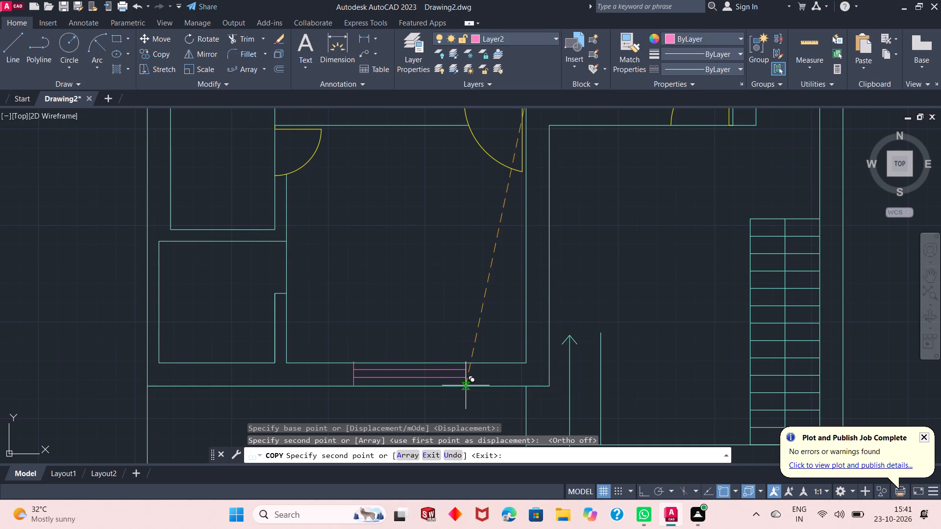
left_click(466, 385)
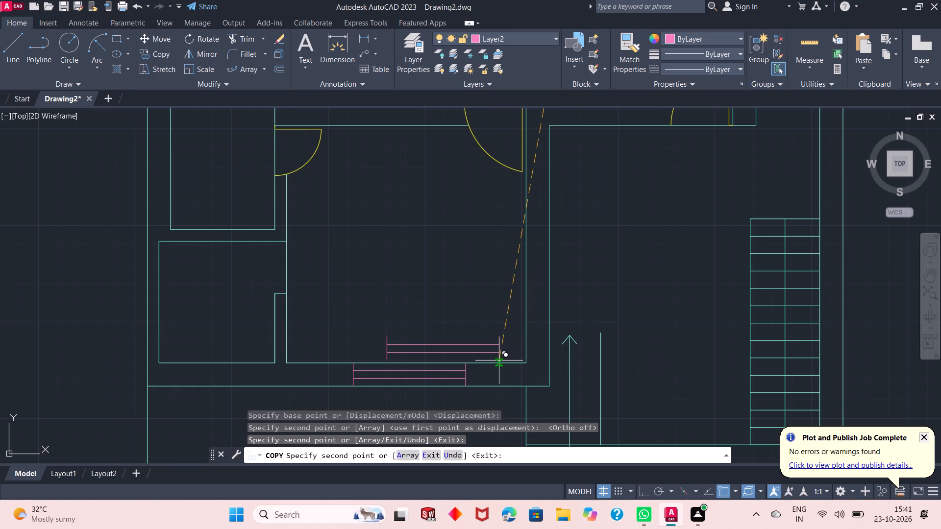
right_click(597, 268)
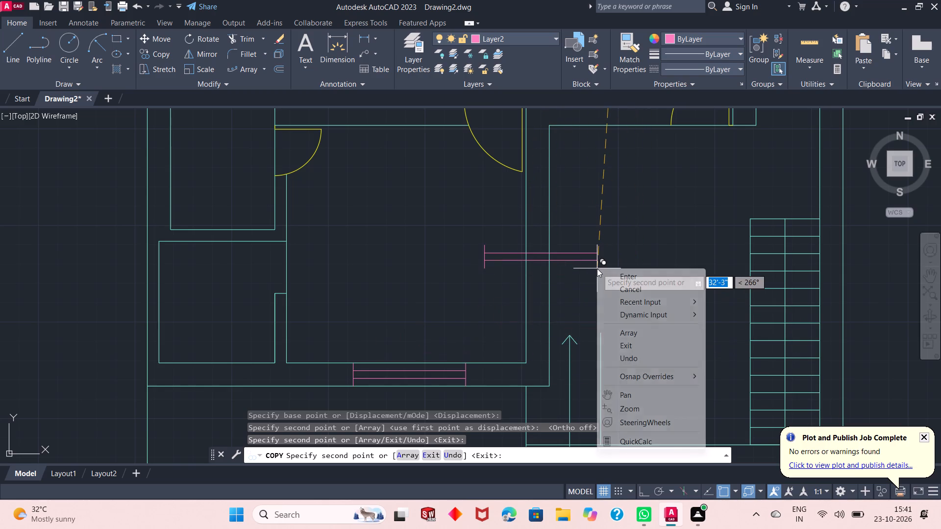
left_click(607, 271)
Rotate the loose window copy in the central room 90° counterclockwise about its south-west corner with Ortho on.
scroll(458, 355, "down", 2)
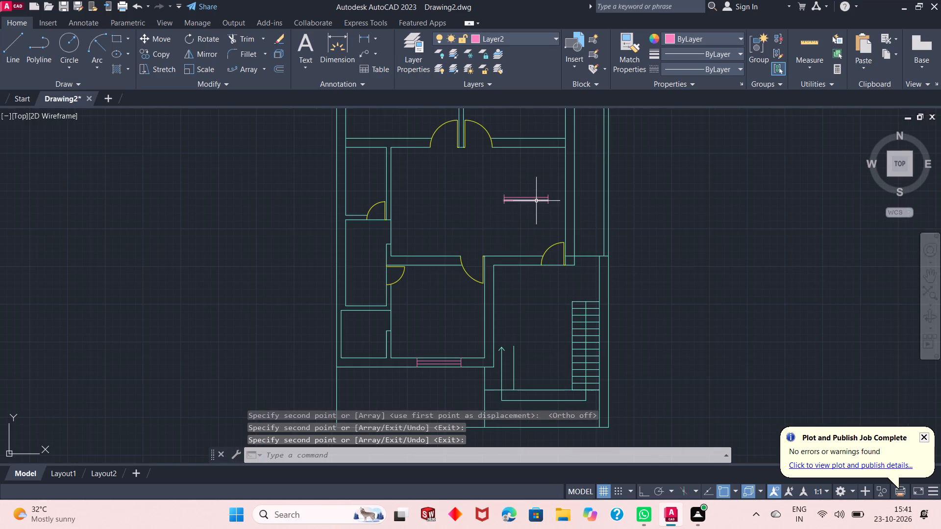
scroll(536, 201, "up", 2)
left_click(577, 169)
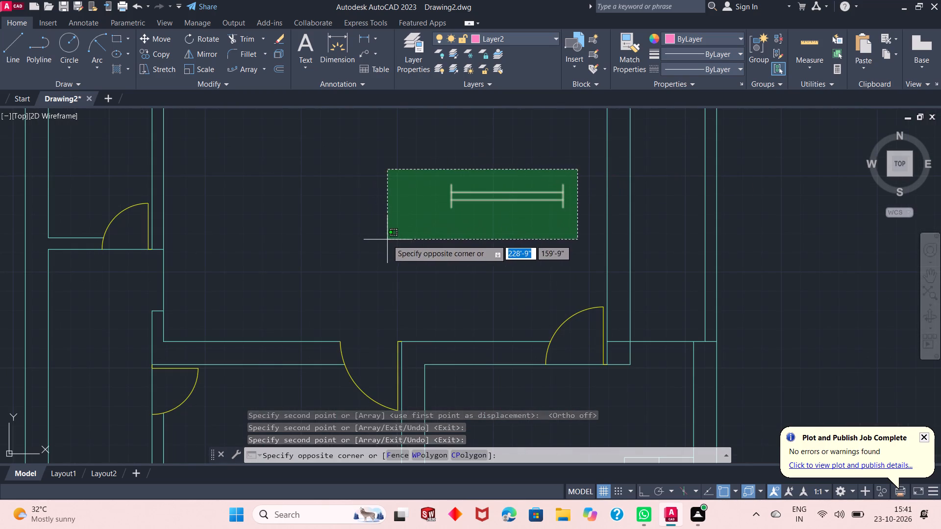
left_click(387, 239)
left_click(210, 41)
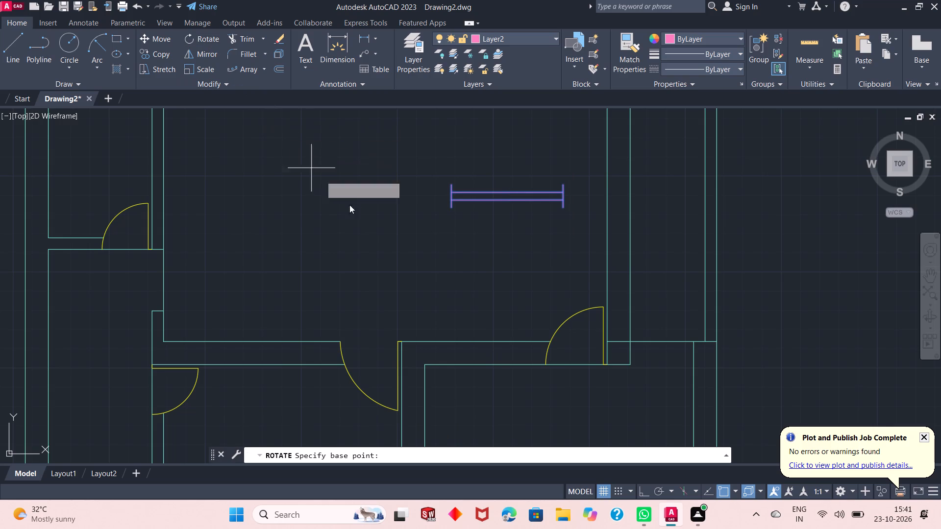
left_click(450, 210)
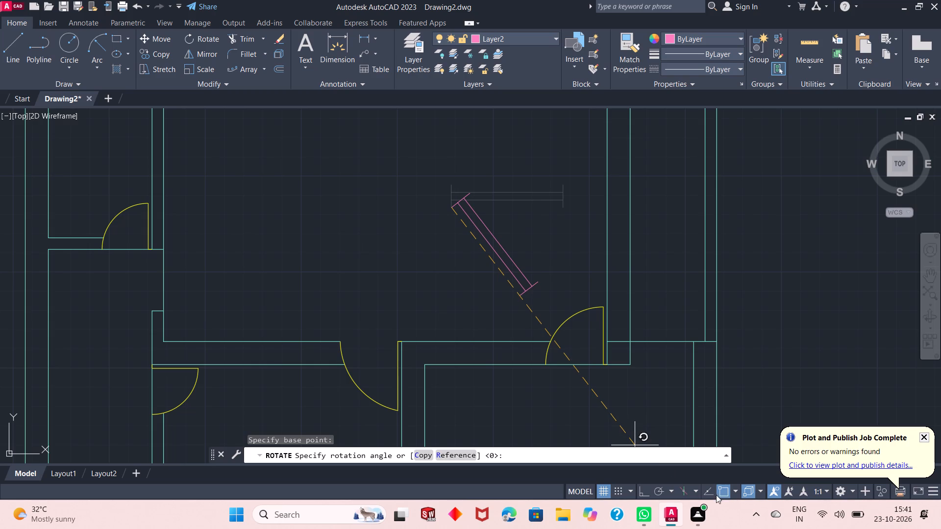
left_click(638, 494)
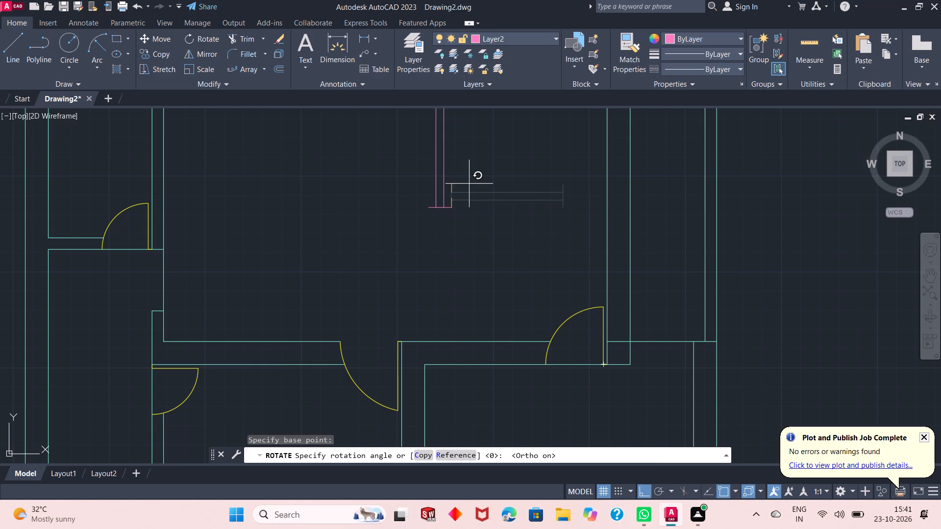
left_click(462, 178)
right_click(465, 179)
left_click(490, 183)
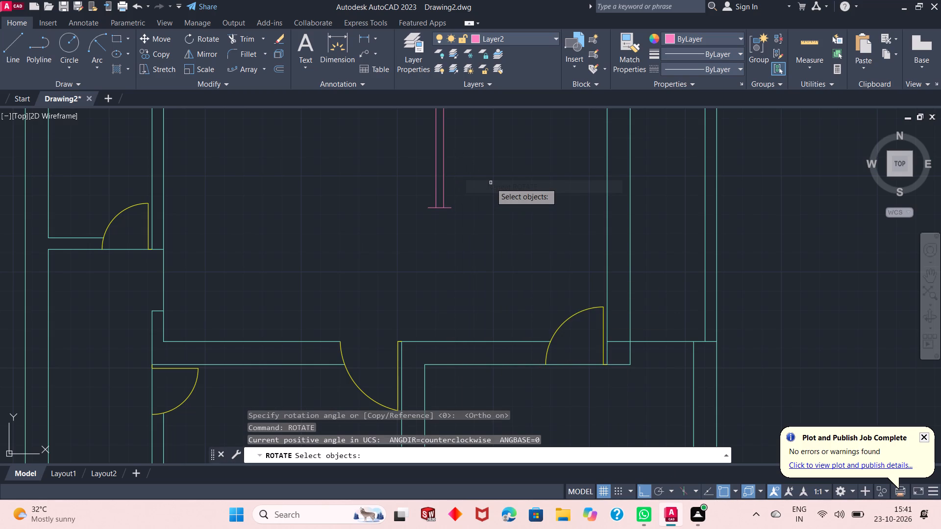
key("Escape")
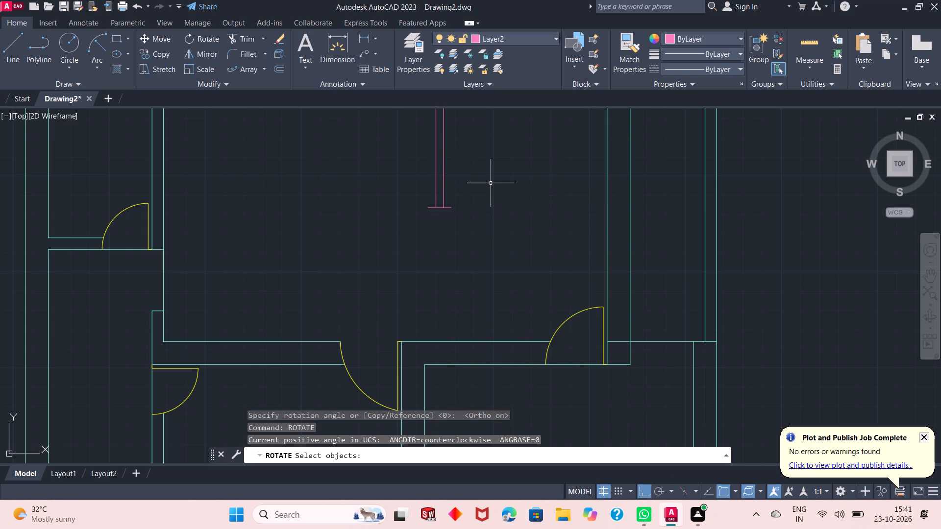
Move the rotated window about 7'-11" from its south-east corner into the central room's east wall, with Ortho off.
scroll(501, 316, "down", 1)
left_click(488, 165)
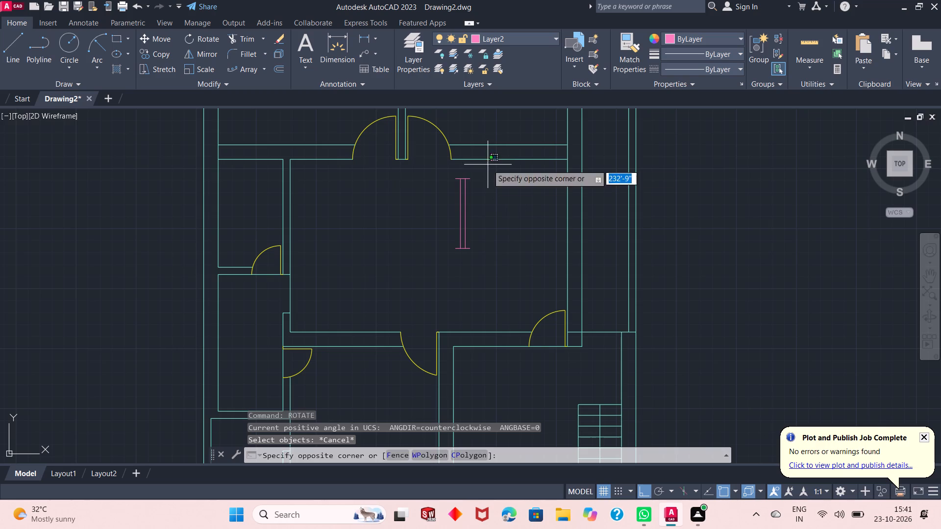
left_click(411, 276)
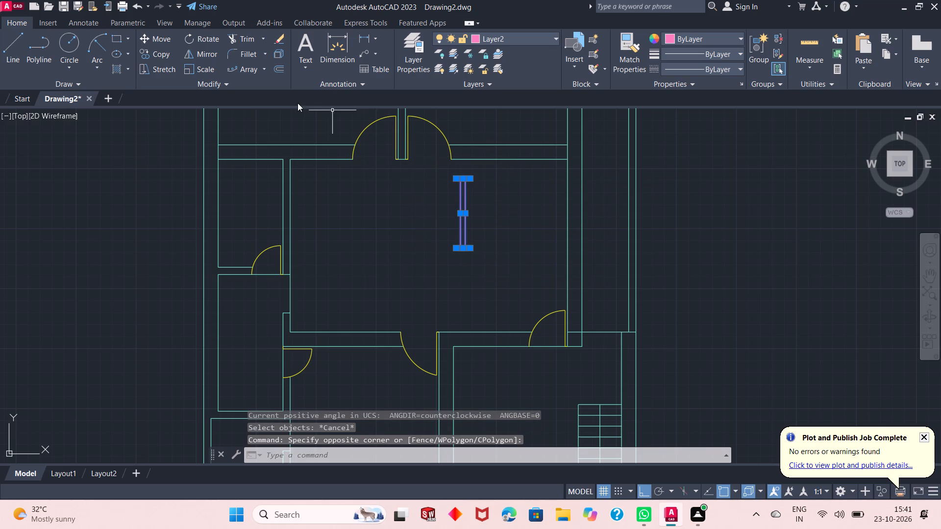
left_click(172, 39)
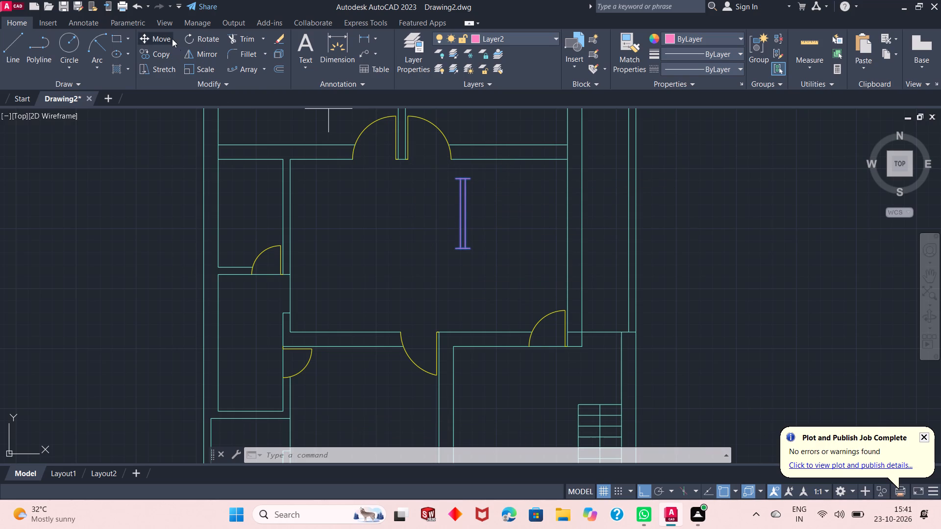
left_click(643, 490)
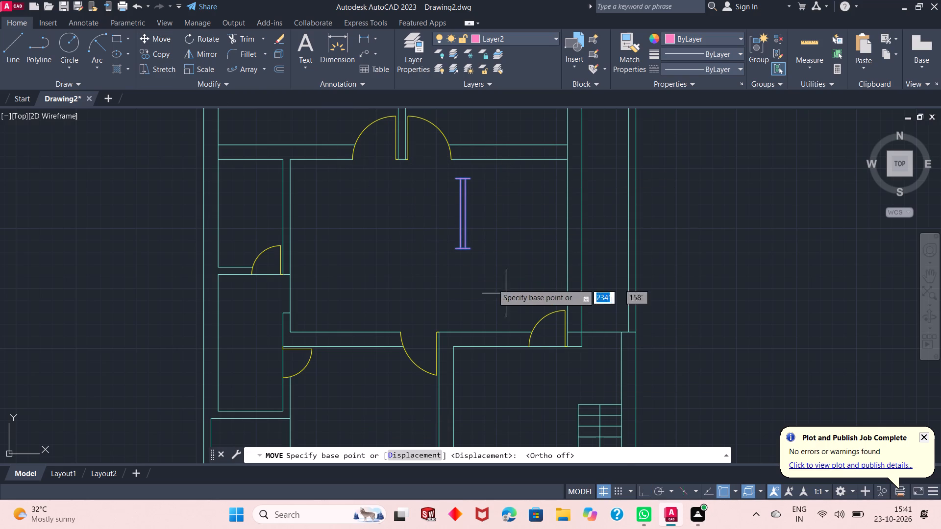
left_click(472, 250)
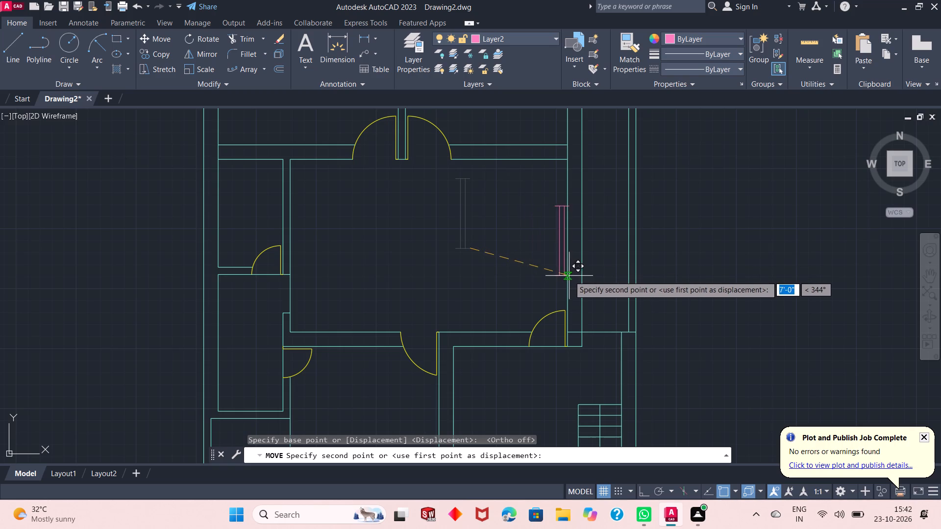
scroll(581, 269, "up", 1)
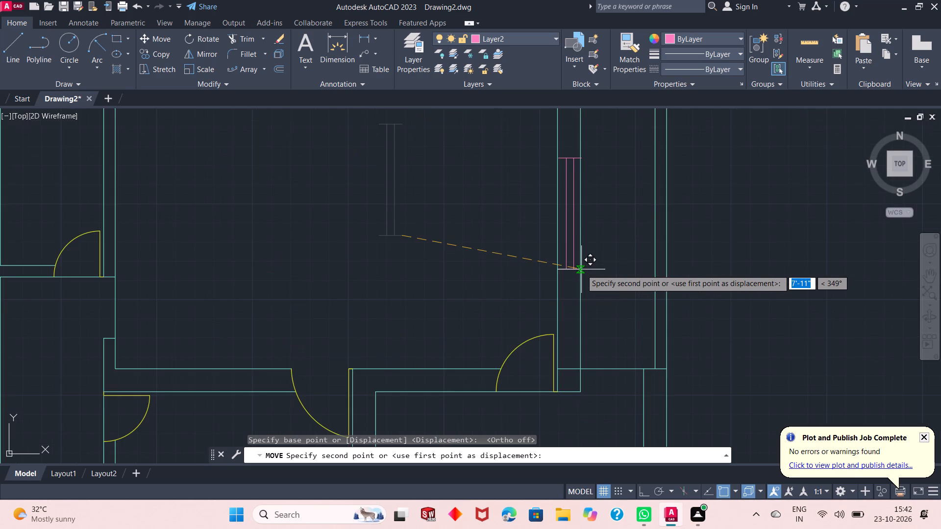
scroll(581, 269, "up", 1)
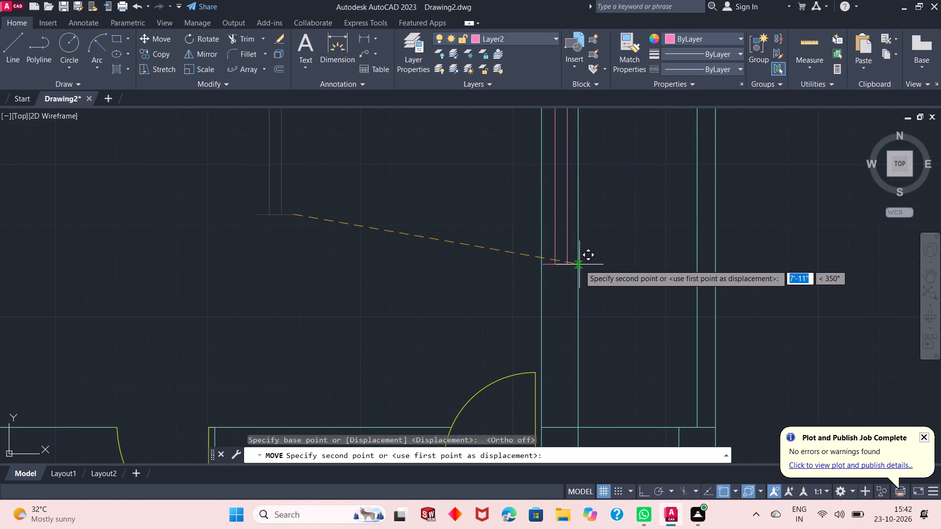
left_click(579, 266)
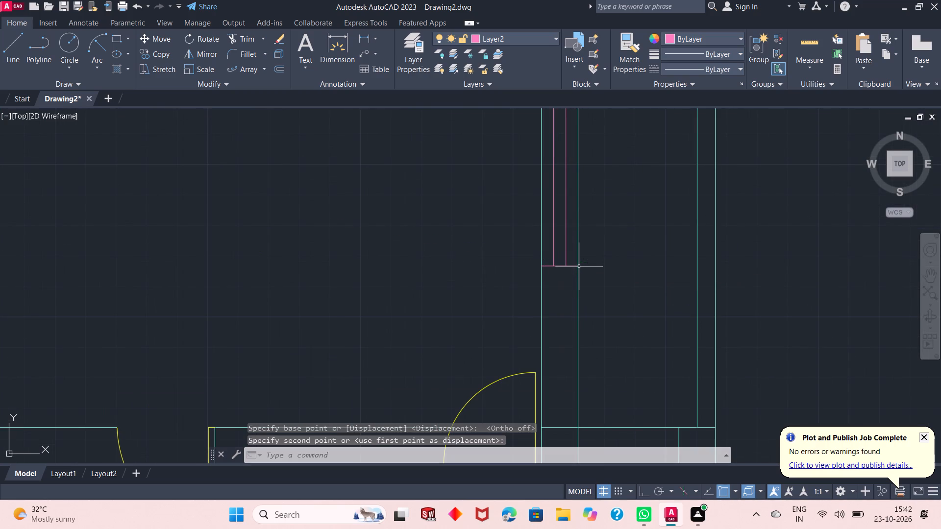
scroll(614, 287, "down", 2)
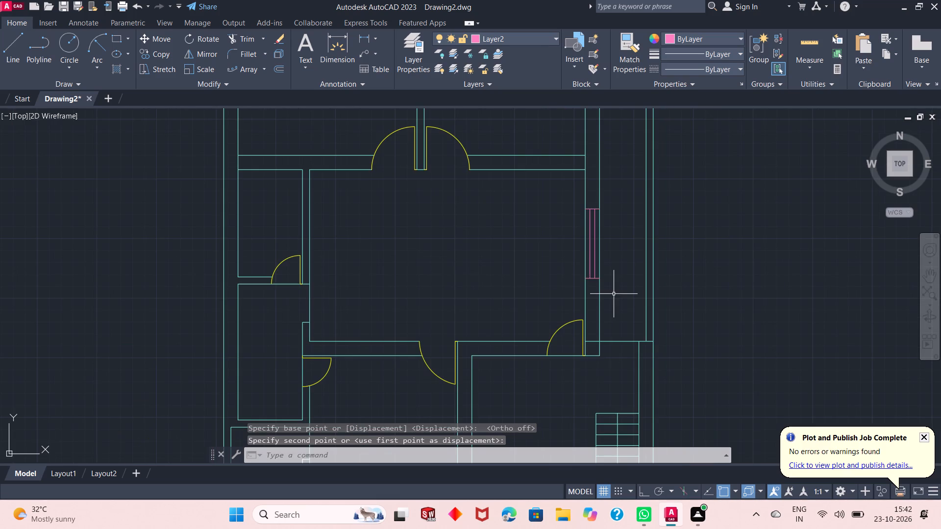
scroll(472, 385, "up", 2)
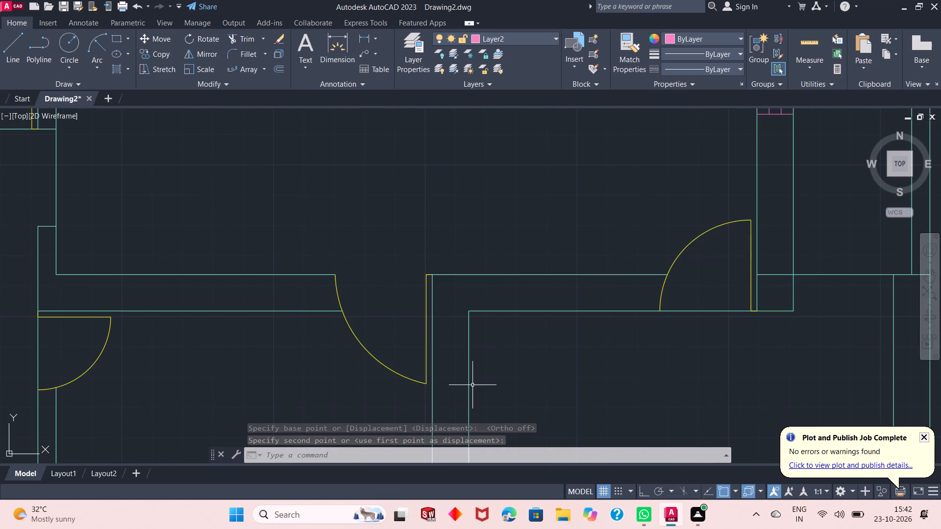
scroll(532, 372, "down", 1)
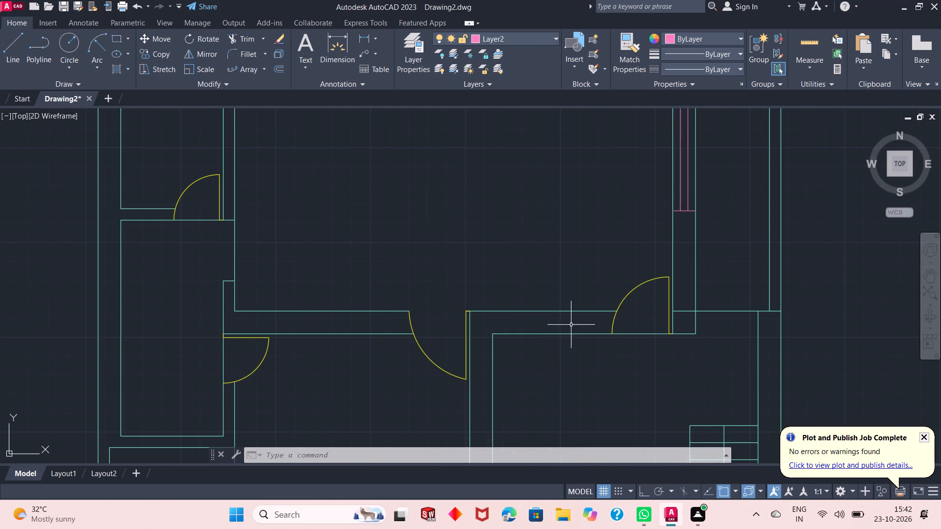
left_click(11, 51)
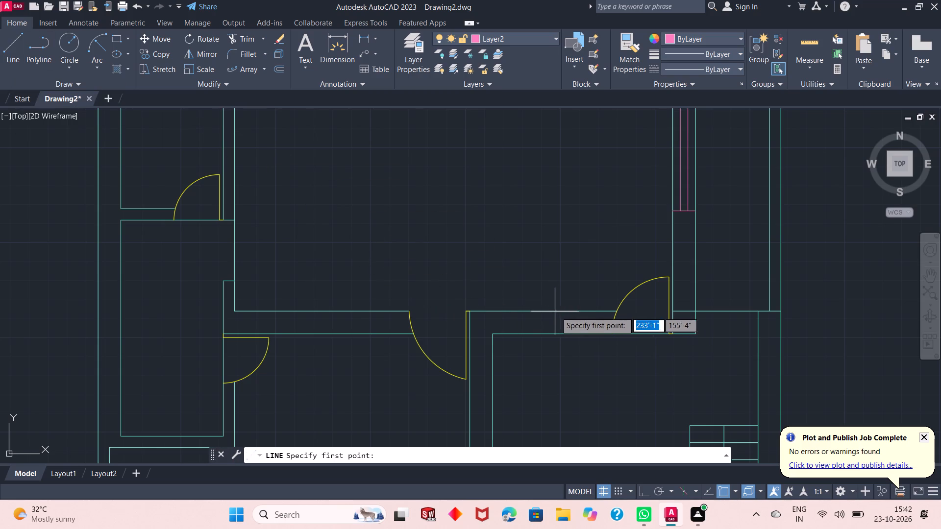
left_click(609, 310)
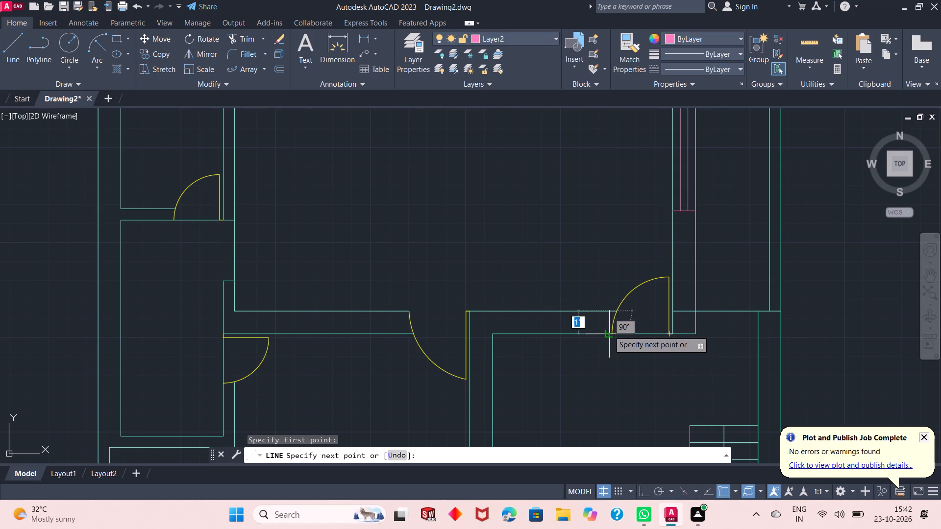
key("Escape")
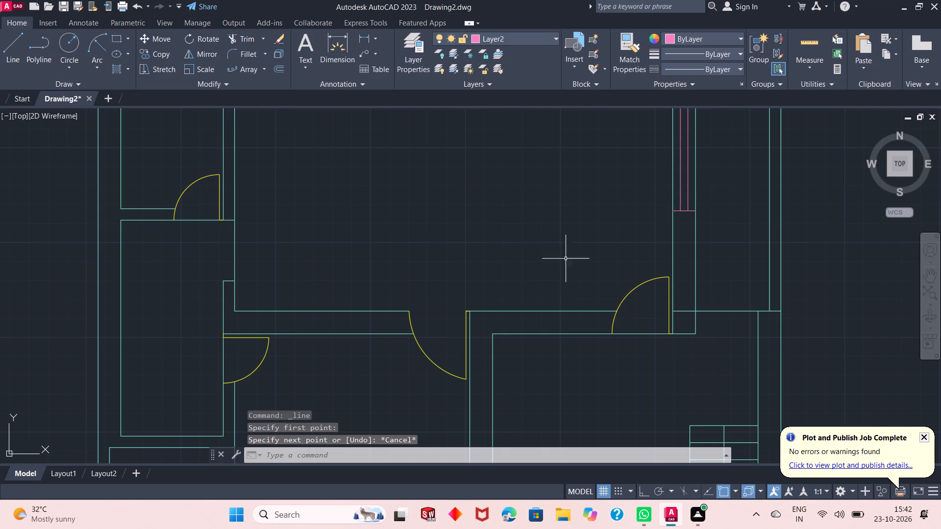
Draw a vertical 1' line across the central room's south wall from the end of the eastern door's swing arc.
left_click(14, 52)
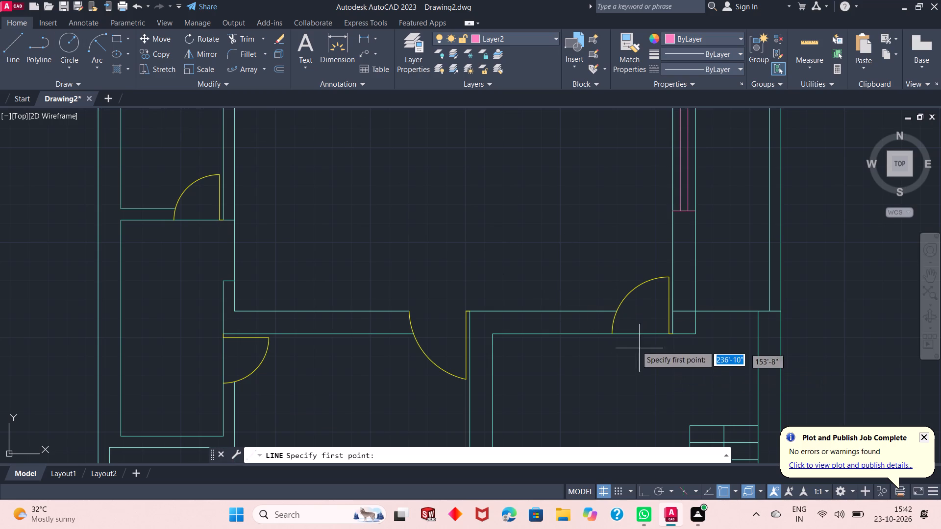
scroll(618, 333, "up", 4)
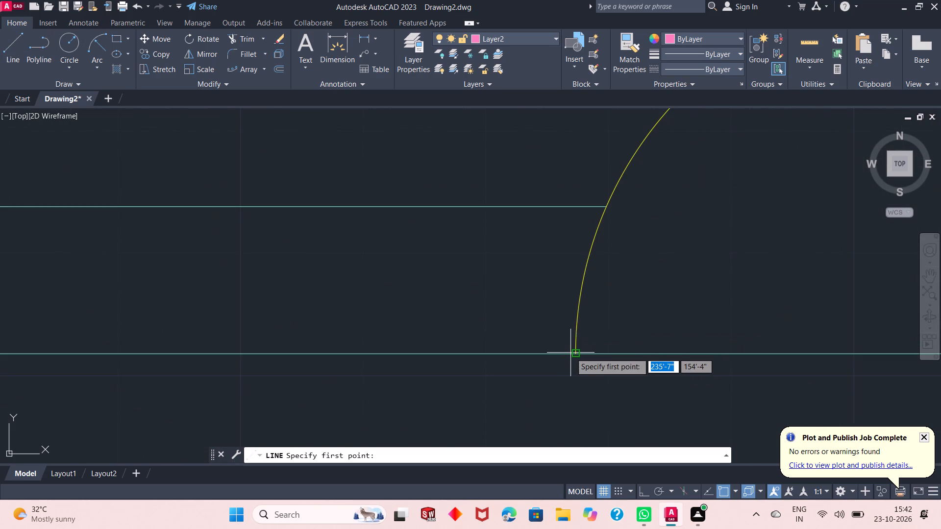
left_click(575, 354)
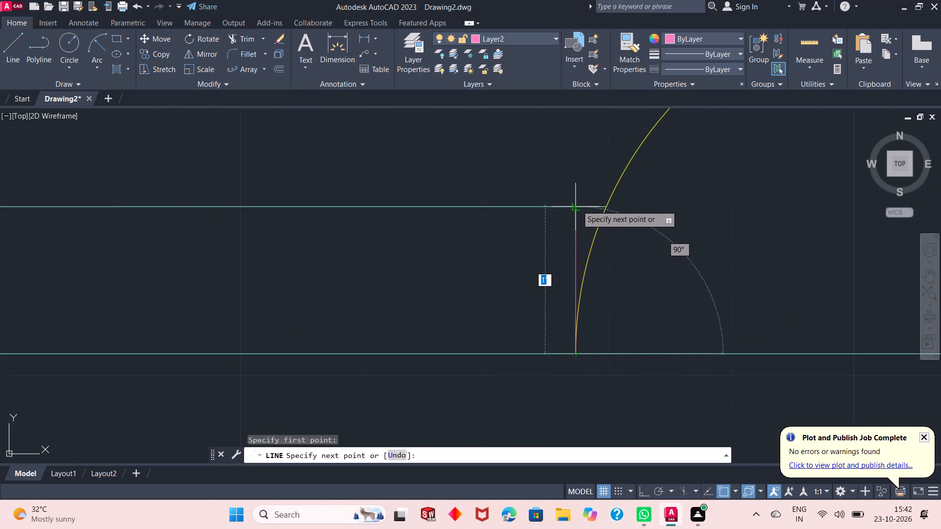
left_click(577, 205)
right_click(583, 178)
left_click(593, 180)
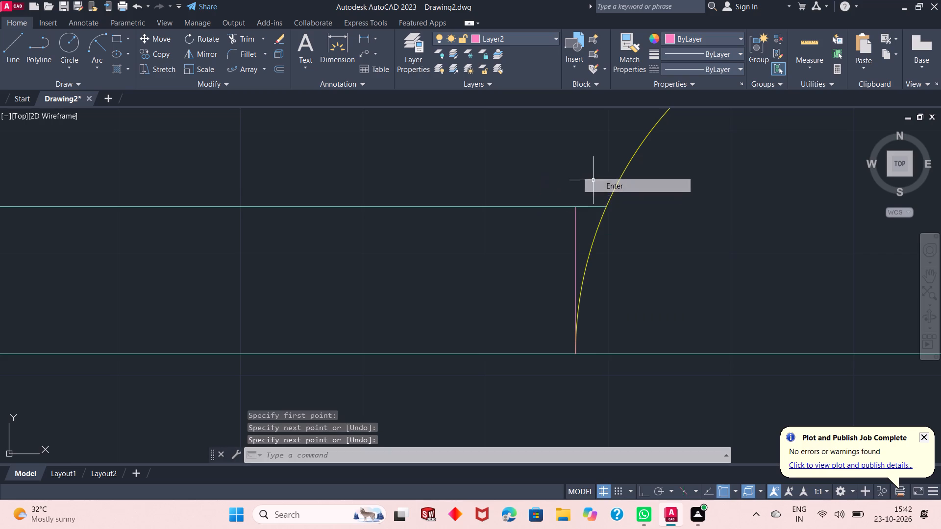
Offset the new vertical line 3' to the west within the wall to mark the window's other end.
scroll(545, 275, "up", 2)
scroll(570, 273, "down", 5)
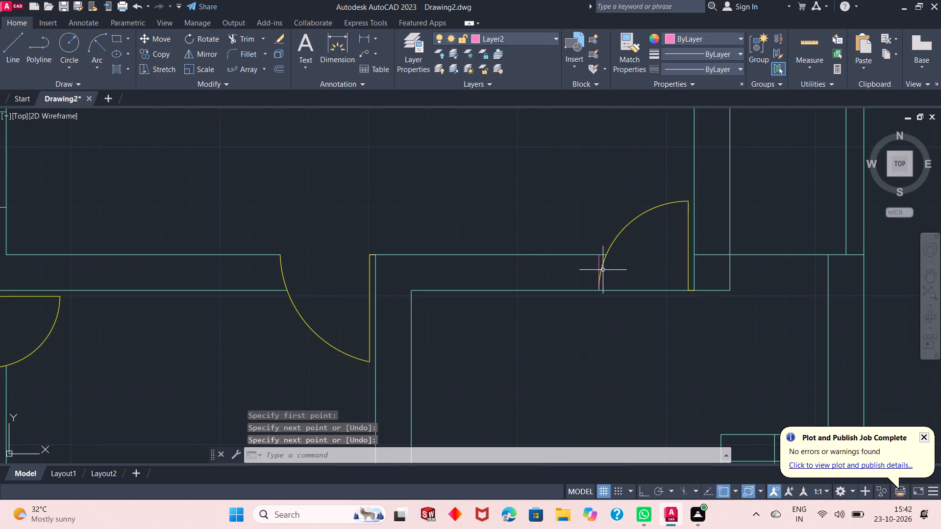
left_click(272, 69)
right_click(312, 170)
left_click(343, 179)
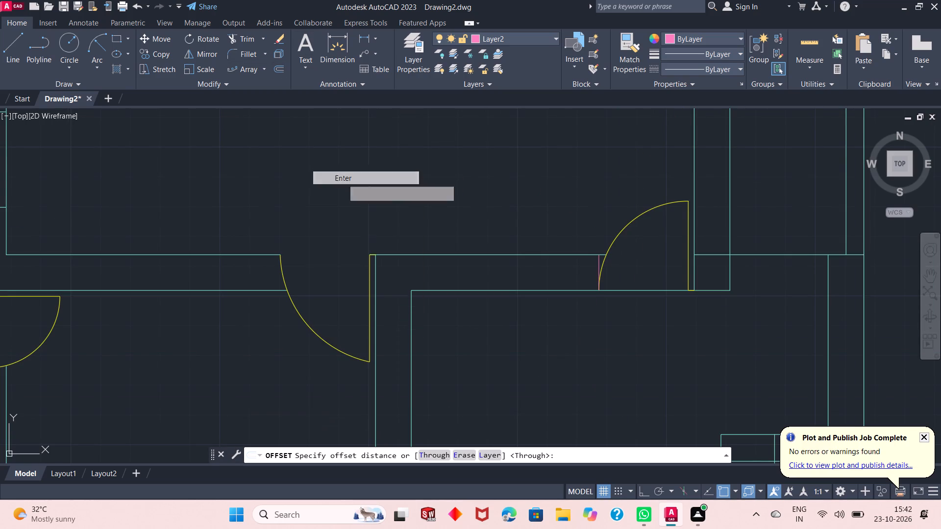
scroll(602, 268, "up", 2)
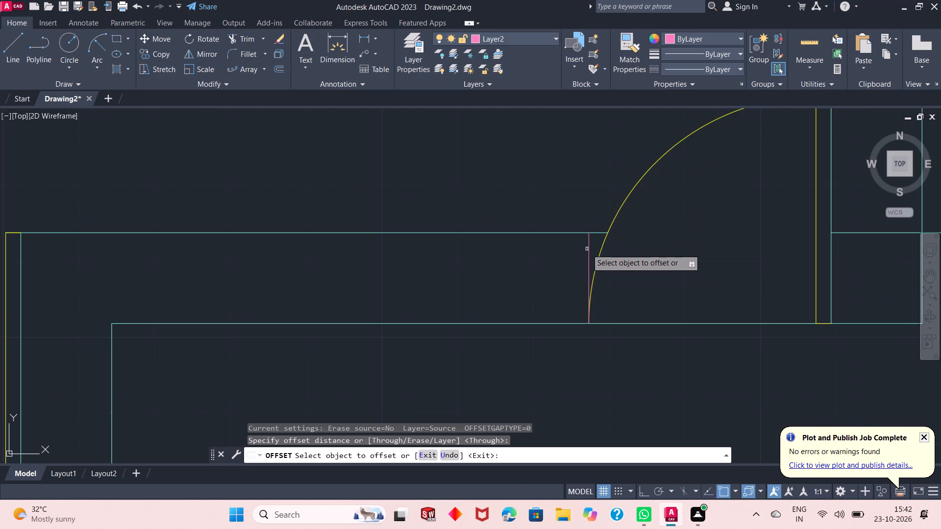
left_click(588, 247)
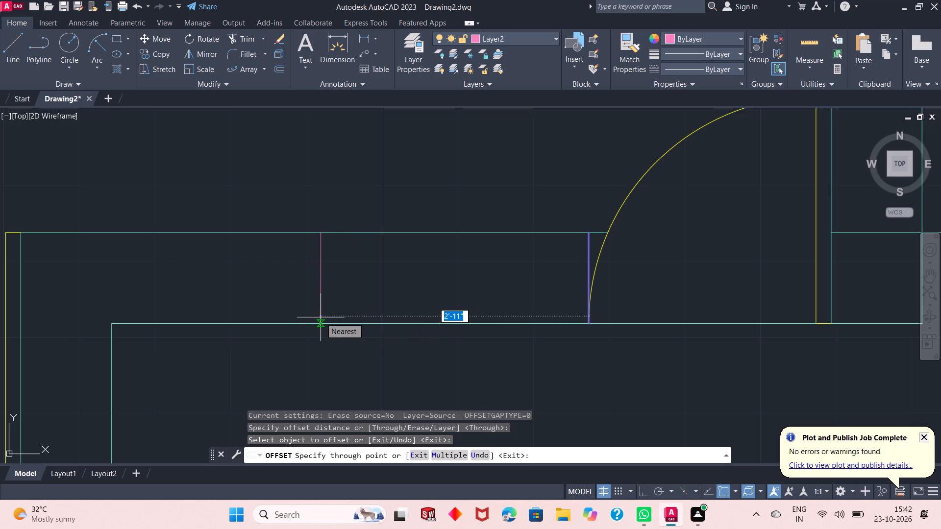
key("3")
key("apostrophe")
key("Return")
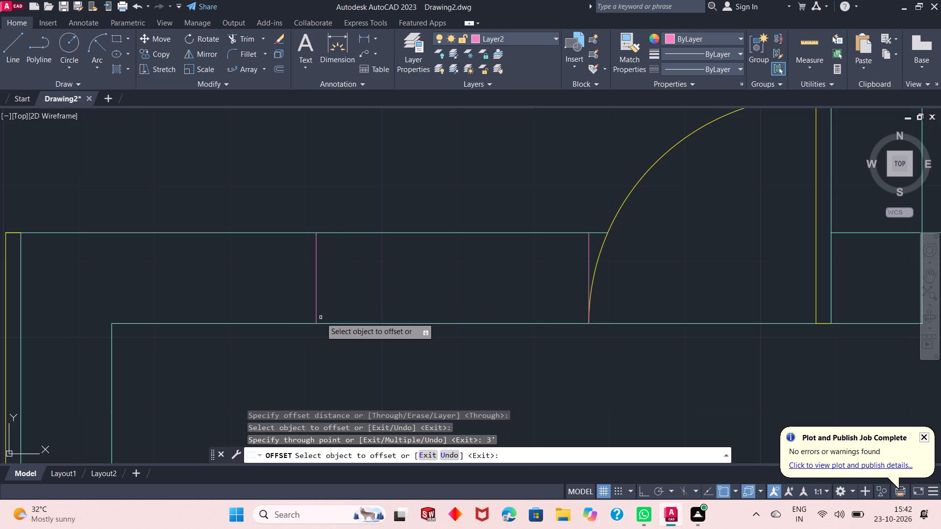
right_click(323, 159)
left_click(339, 162)
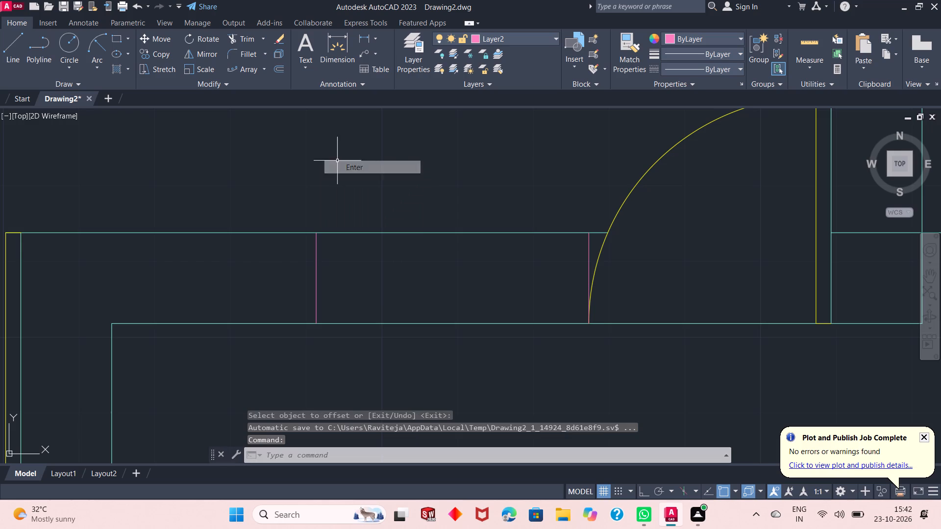
Draw a horizontal centre line joining the midpoints of the two window end lines in the south wall.
scroll(353, 295, "down", 2)
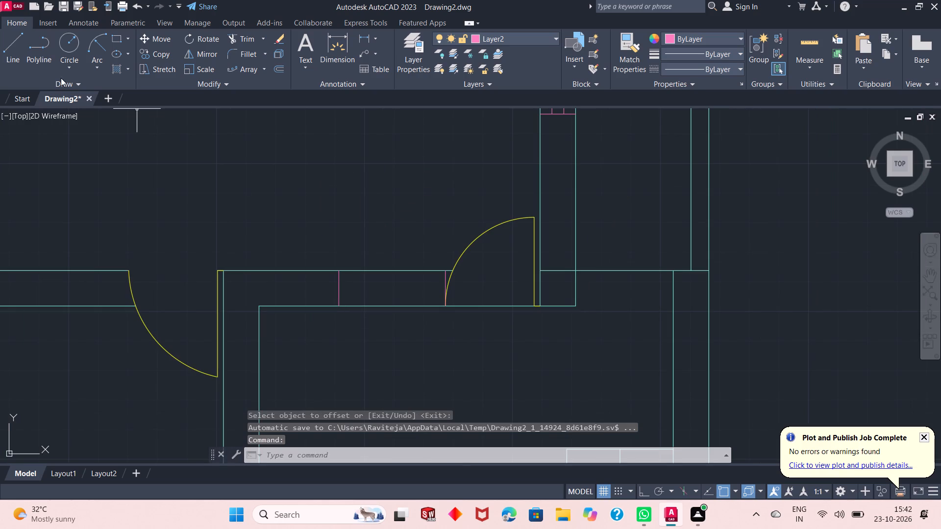
left_click(18, 49)
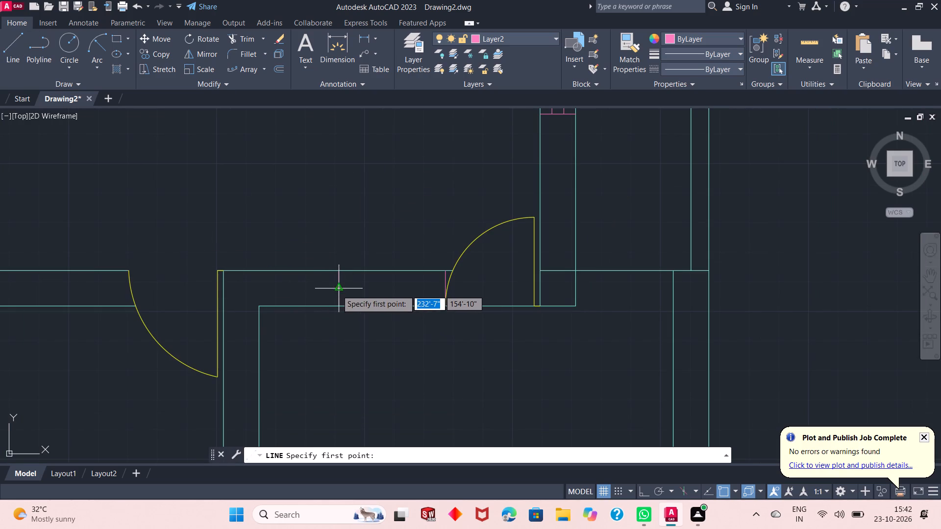
left_click(337, 290)
left_click(443, 289)
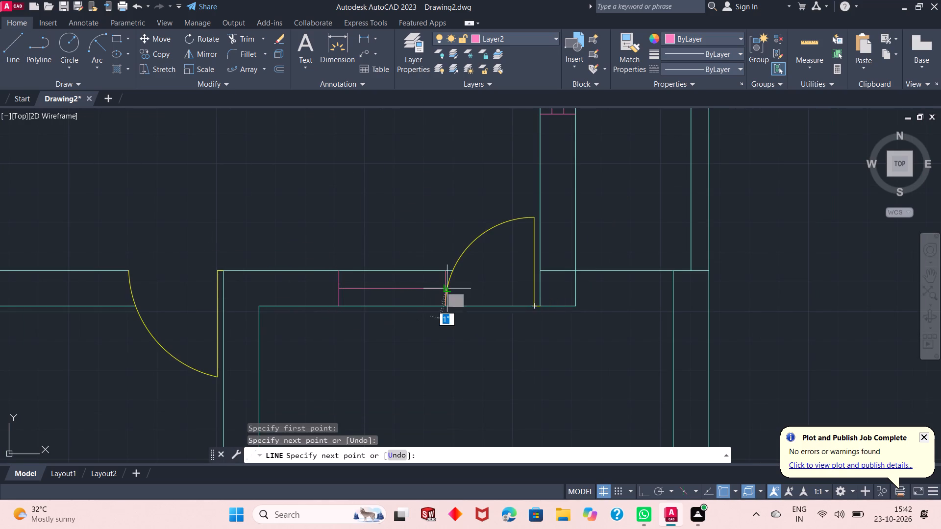
right_click(470, 282)
left_click(486, 283)
left_click(501, 289)
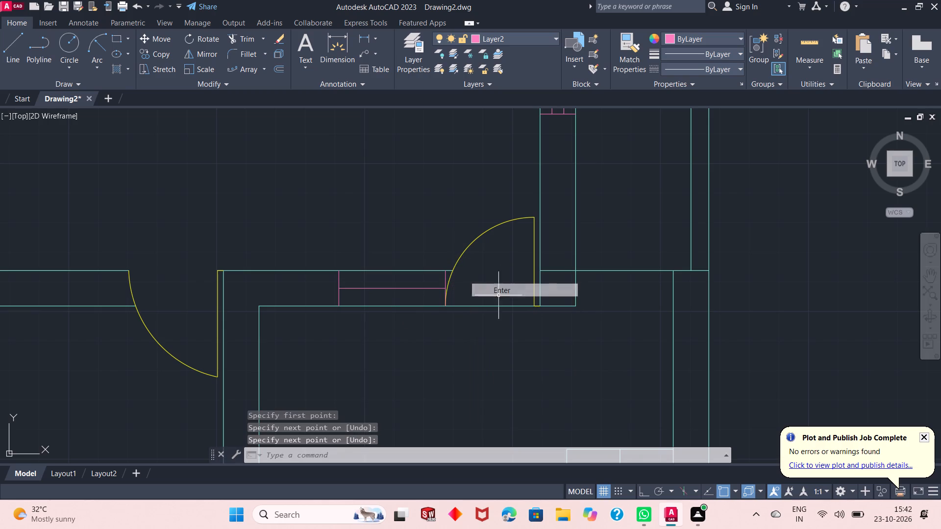
Offset the window's horizontal centre line 2" to the north and 2" to the south, and finish offsetting.
scroll(403, 299, "up", 1)
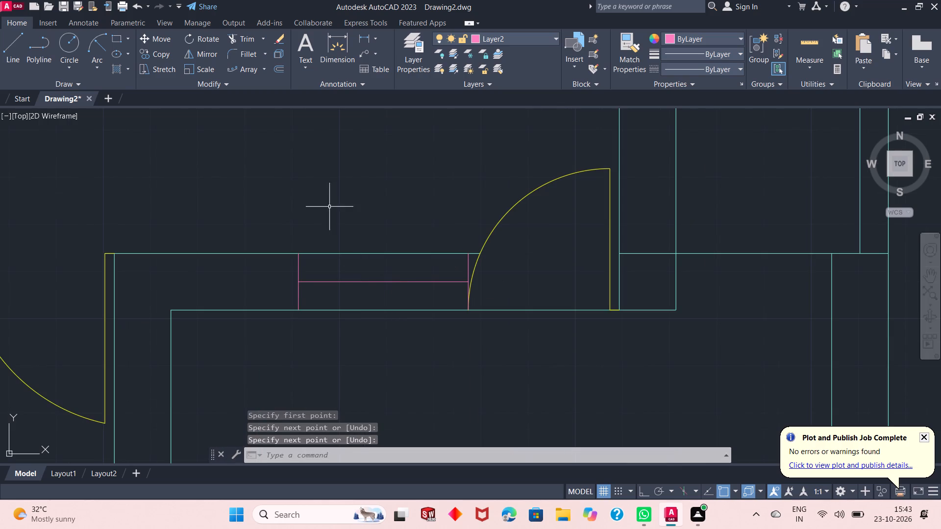
left_click(273, 69)
right_click(297, 152)
left_click(315, 160)
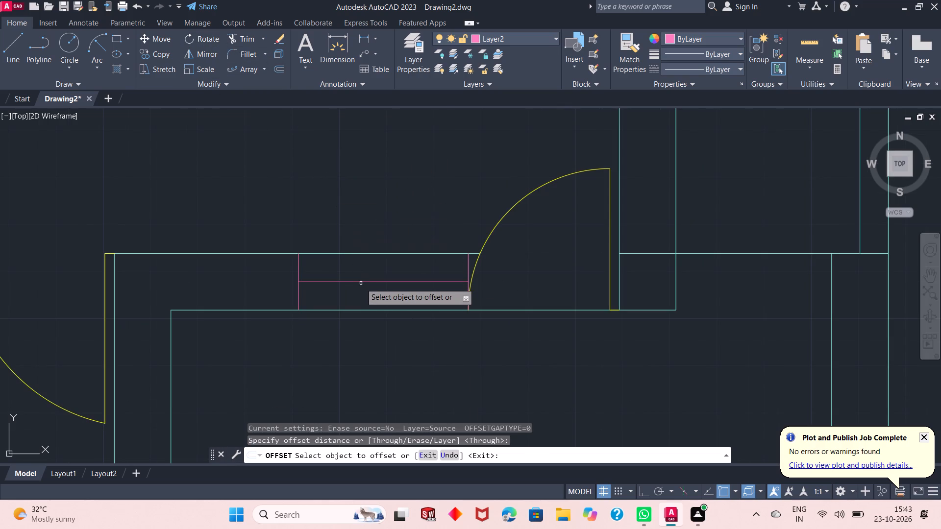
left_click(369, 281)
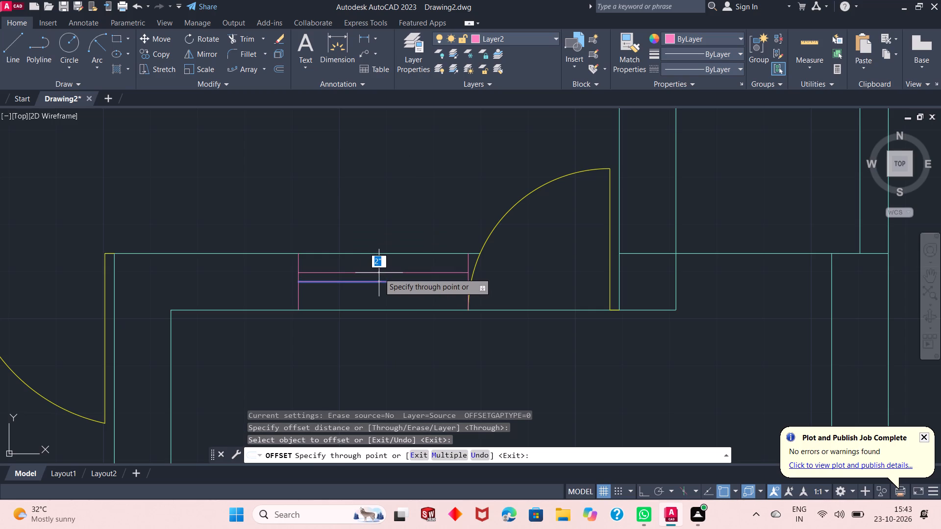
key("2")
key("shift+quotedbl")
key("Return")
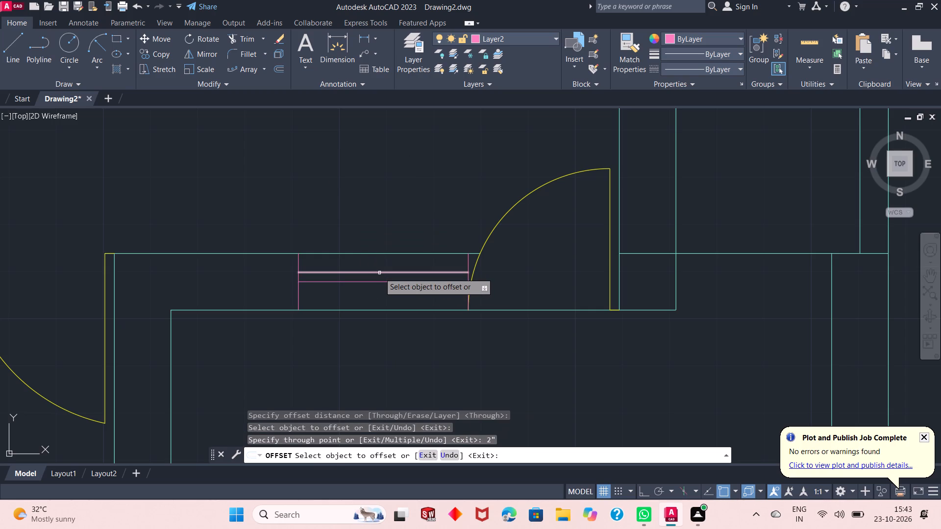
left_click(380, 280)
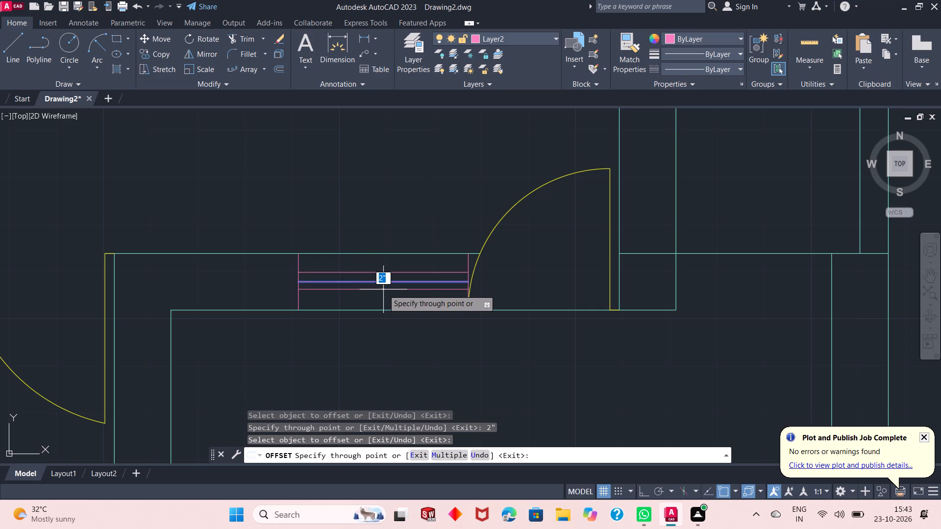
type("2\"")
key("Return")
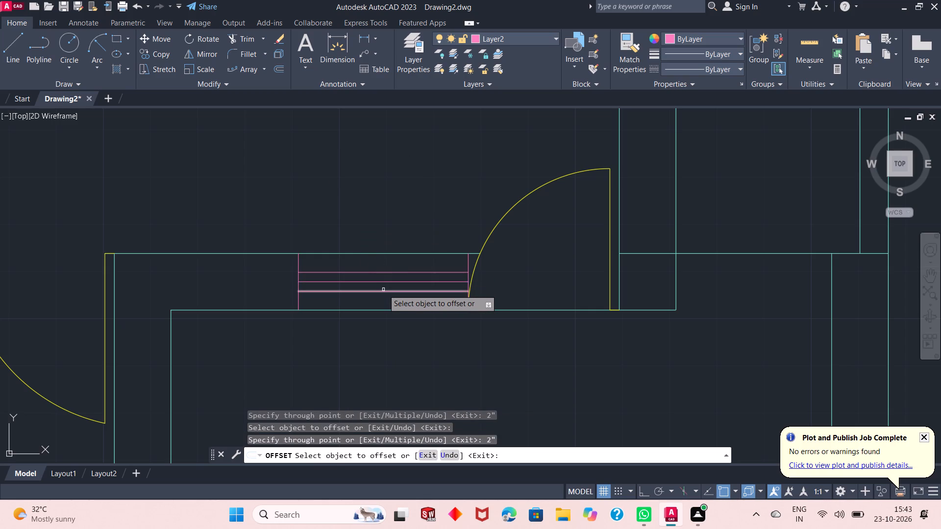
right_click(398, 181)
left_click(410, 186)
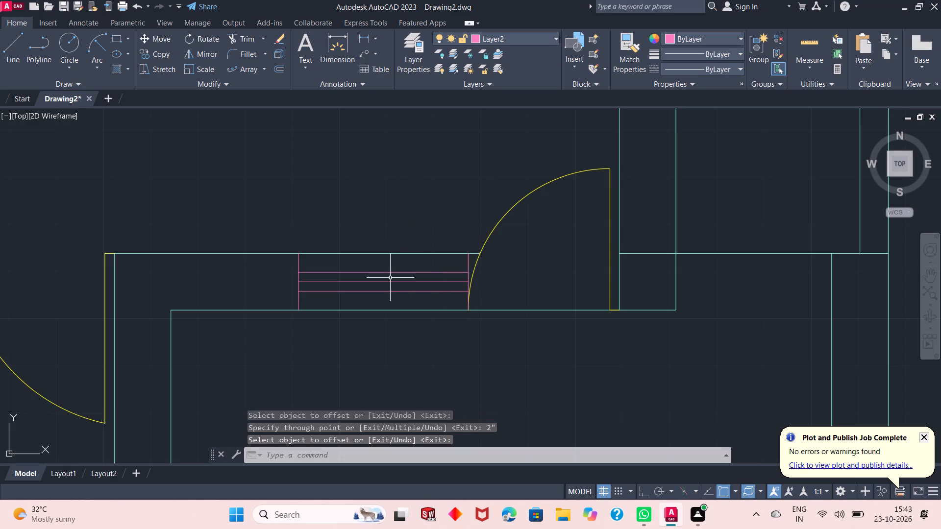
Erase the horizontal centre line of the window in the central room's south wall, between its two offset lines.
left_click(390, 281)
right_click(373, 174)
left_click(403, 250)
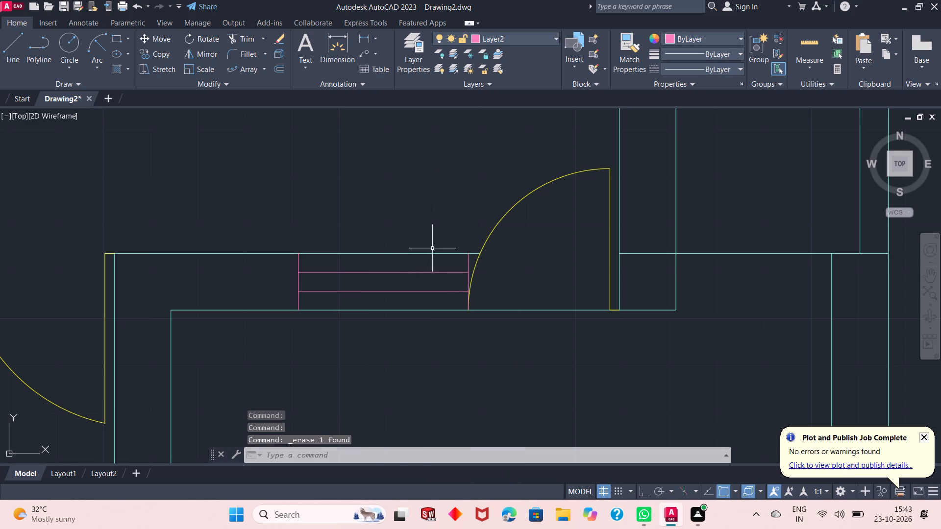
Examine the new window beside the eastern door, compare it with the southern room's window, and review the whole plan.
scroll(458, 275, "down", 2)
scroll(408, 241, "down", 1)
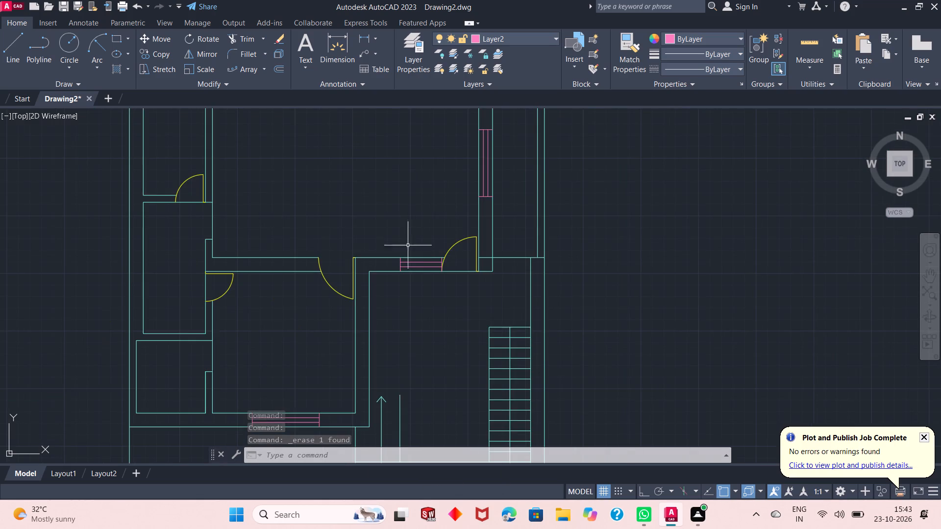
scroll(408, 255, "up", 1)
scroll(457, 274, "up", 3)
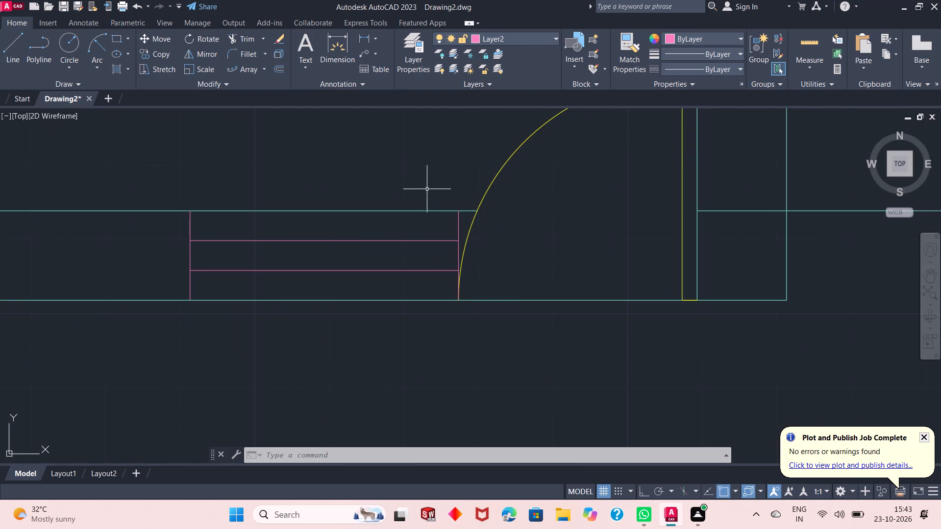
left_click(459, 224)
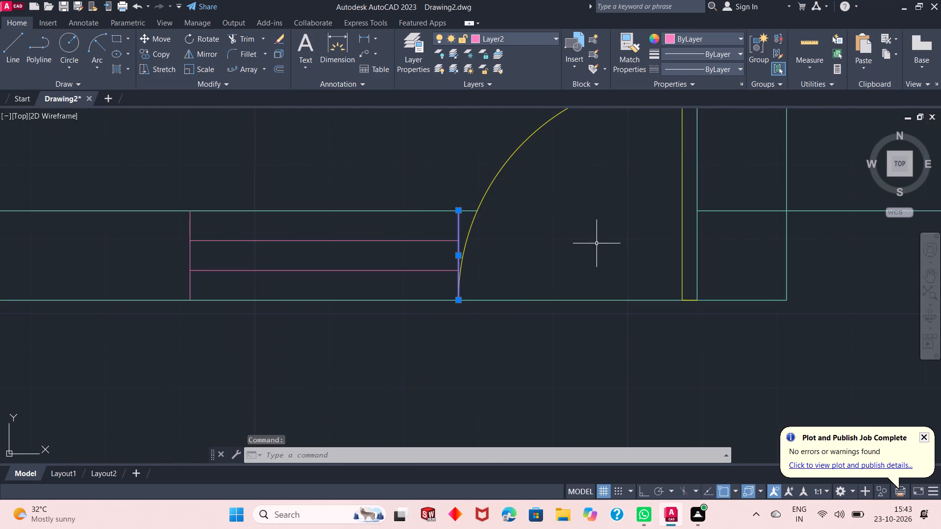
key("Escape")
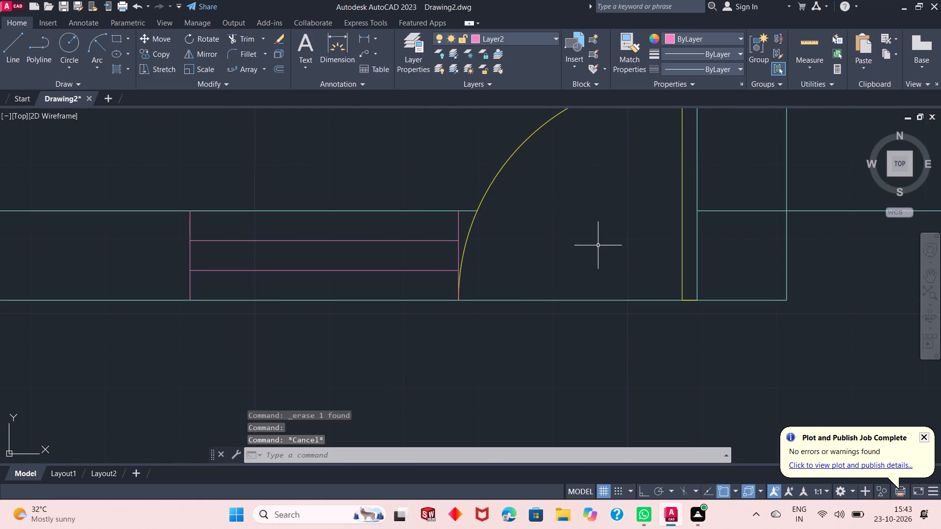
scroll(465, 271, "down", 1)
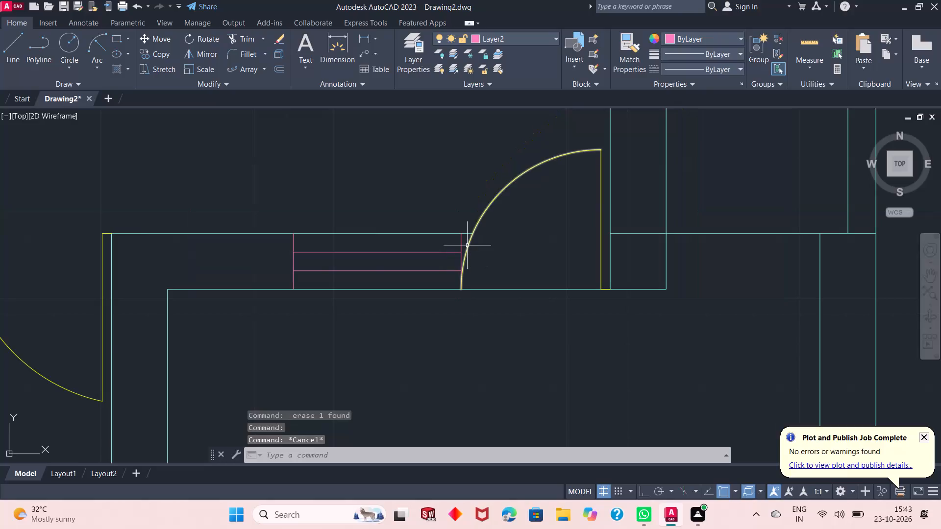
scroll(452, 276, "down", 1)
scroll(392, 224, "down", 3)
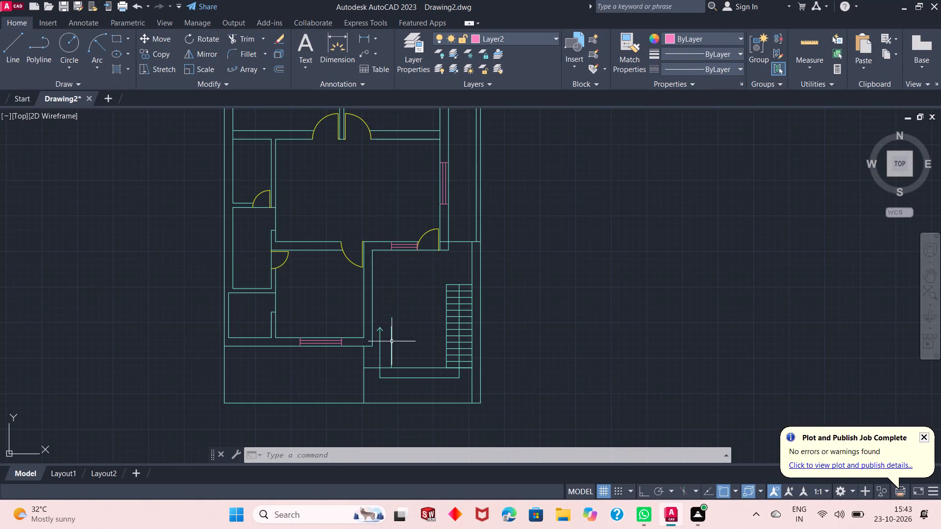
scroll(319, 343, "up", 2)
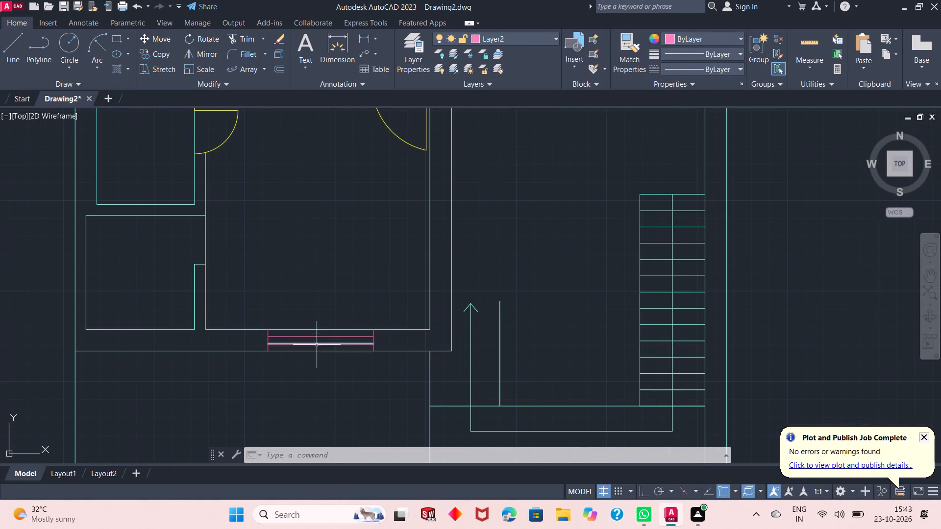
scroll(411, 382, "down", 2)
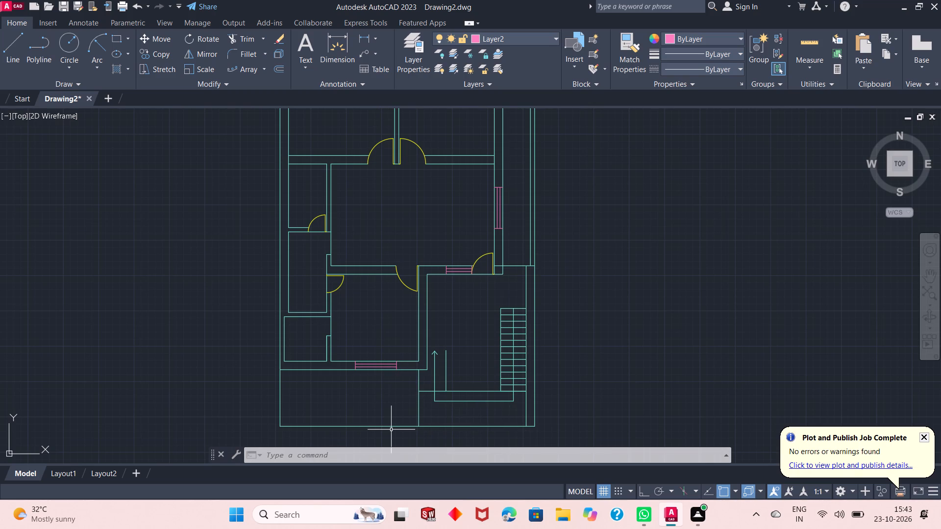
scroll(498, 415, "down", 1)
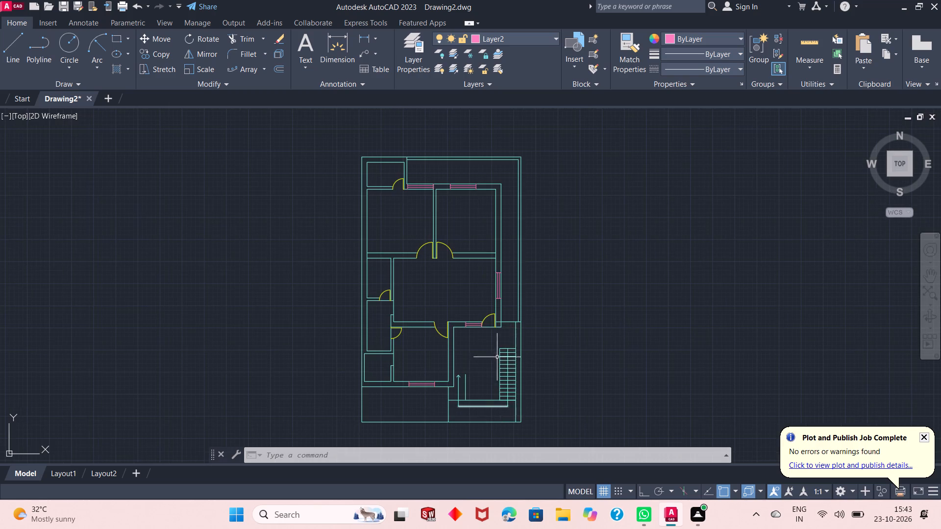
Trim the inner east and west wall lines where the partition north of the central room meets them.
scroll(462, 195, "up", 1)
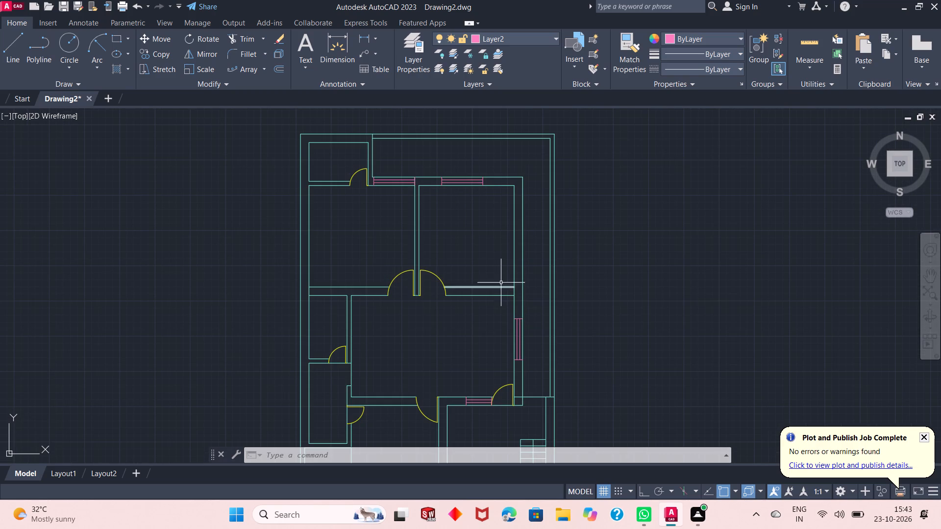
scroll(492, 275, "up", 2)
left_click(248, 40)
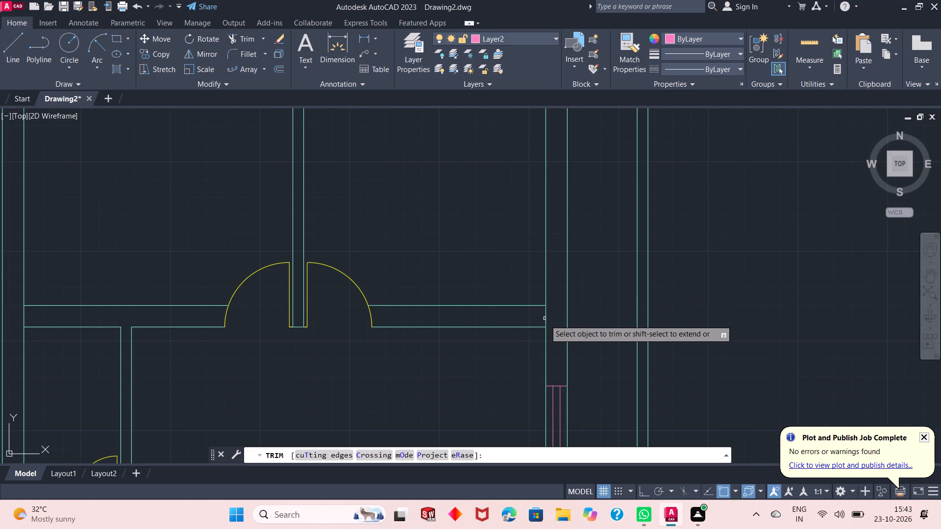
left_click(548, 313)
left_click(538, 314)
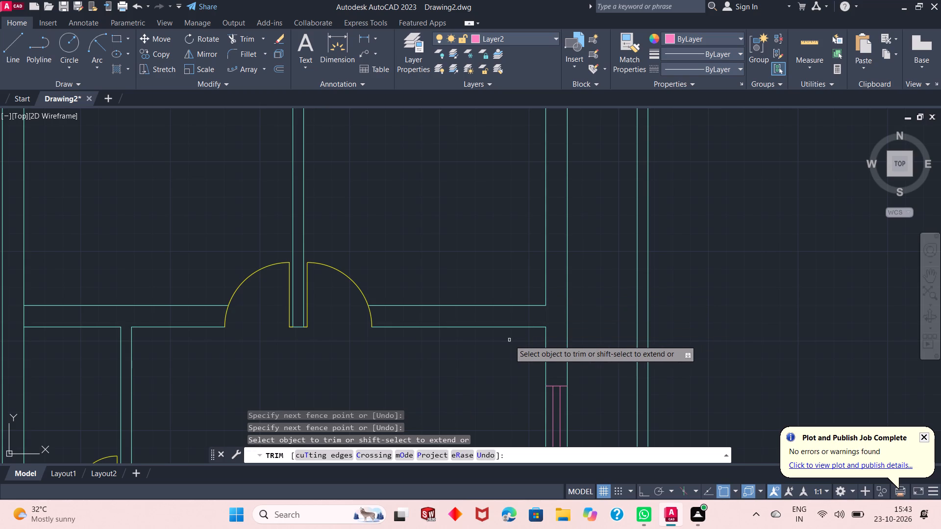
scroll(509, 340, "down", 2)
scroll(315, 326, "up", 3)
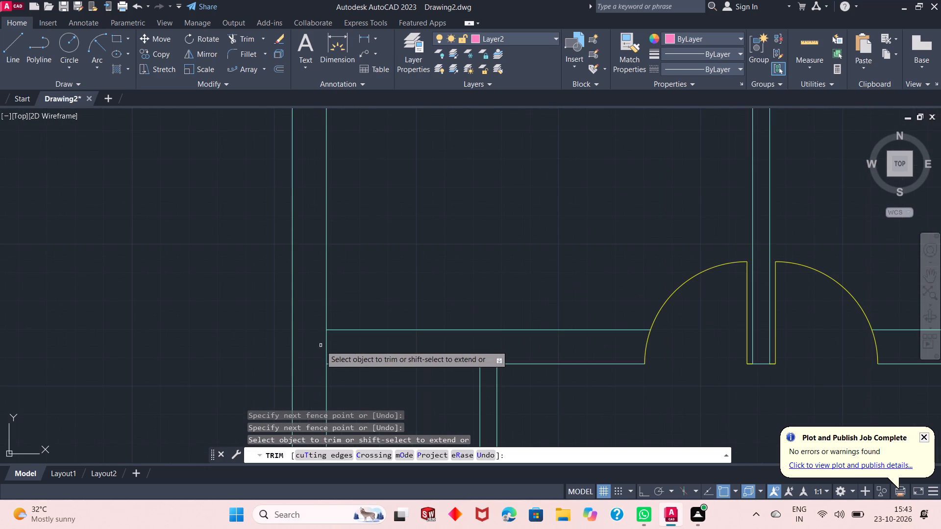
left_click(321, 346)
left_click(337, 349)
scroll(338, 349, "down", 2)
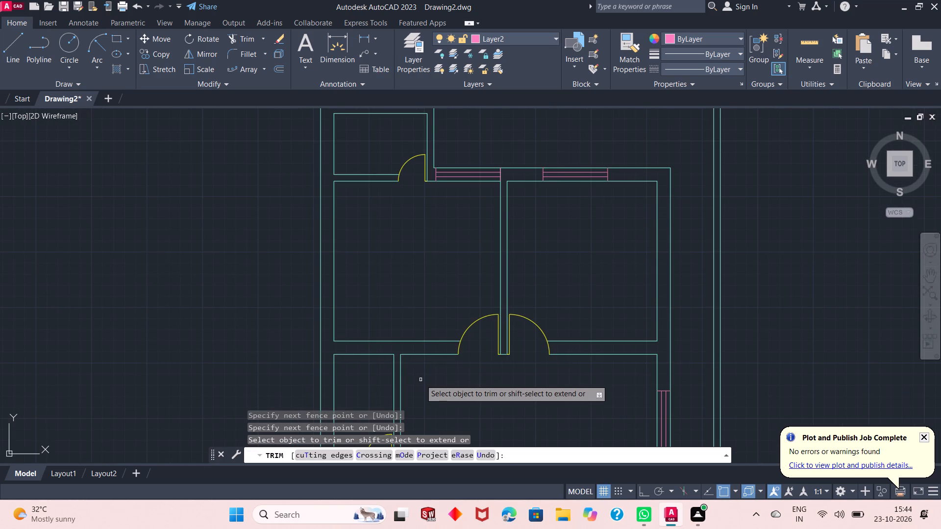
Inspect the remaining wall junctions around the northern rooms, the central room and the small western rooms for leftover line segments.
scroll(431, 368, "down", 2)
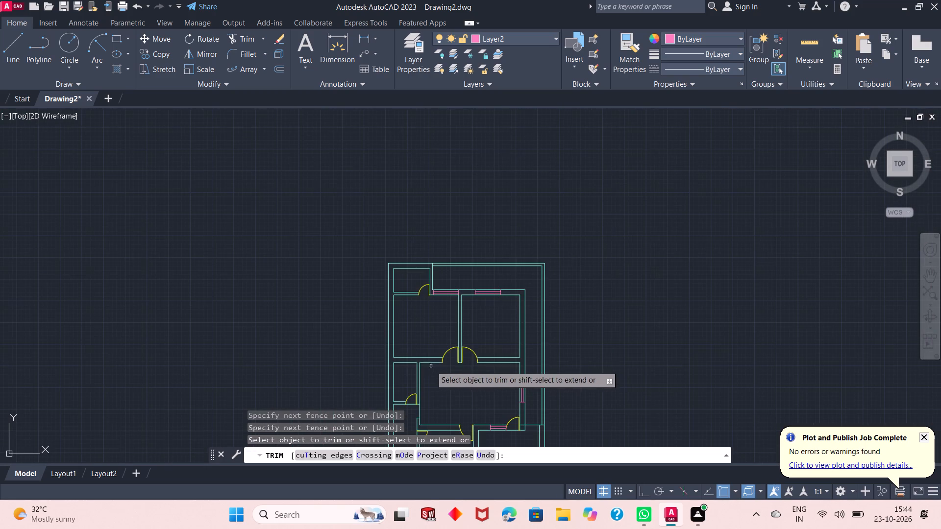
scroll(491, 322, "up", 1)
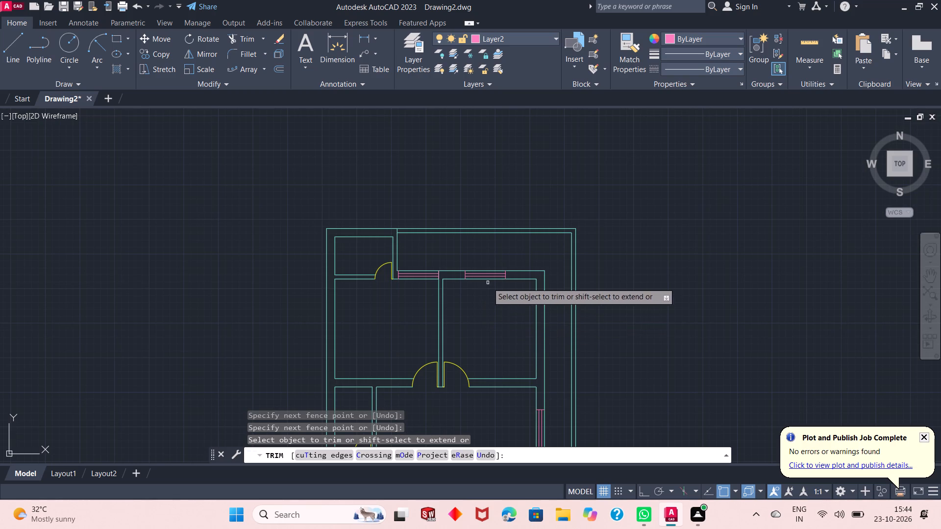
scroll(468, 299, "up", 2)
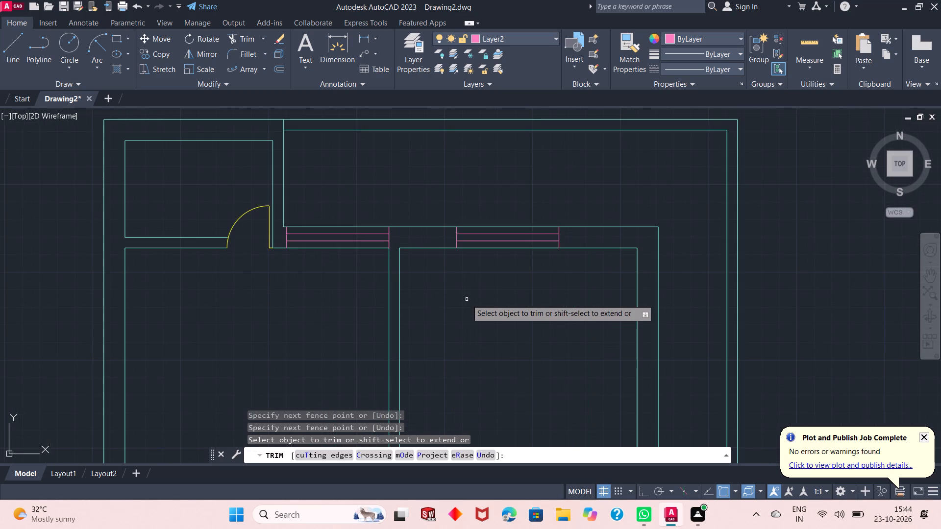
scroll(511, 289, "down", 2)
scroll(483, 402, "up", 2)
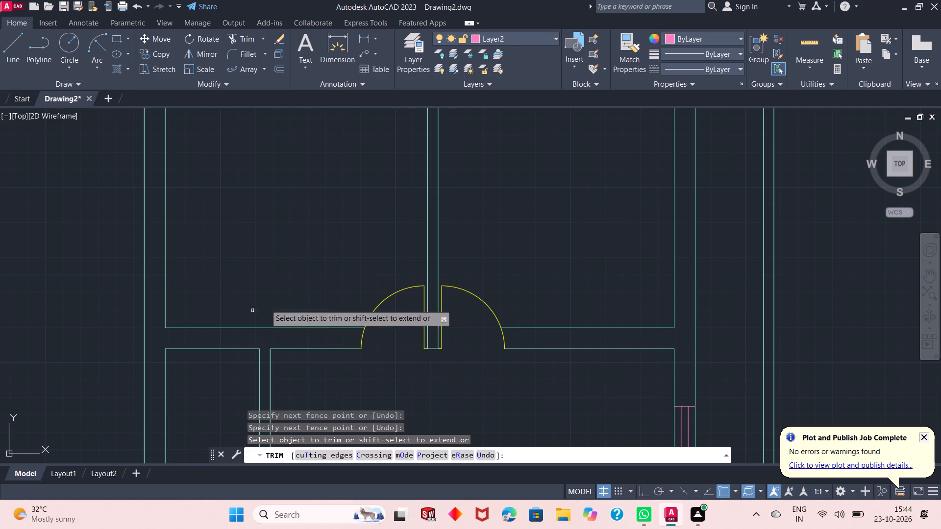
scroll(413, 247, "down", 3)
scroll(383, 324, "up", 2)
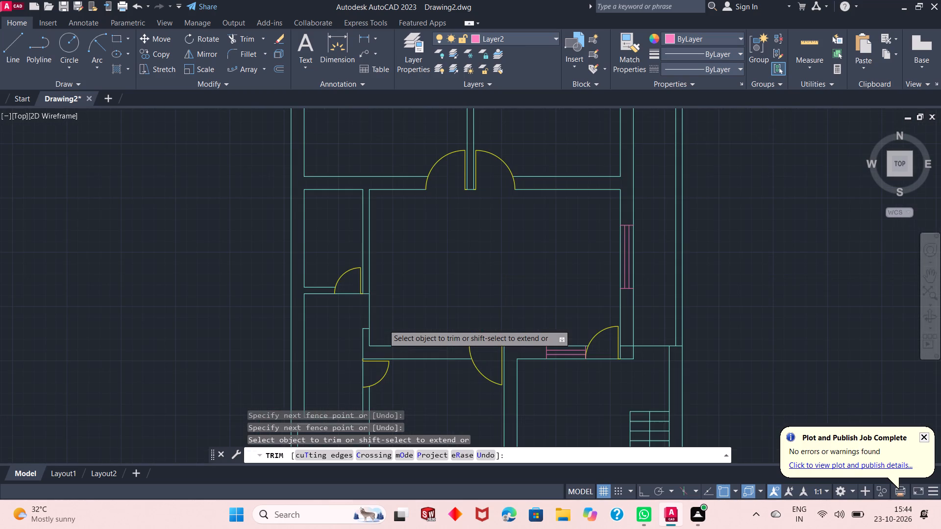
scroll(383, 324, "up", 1)
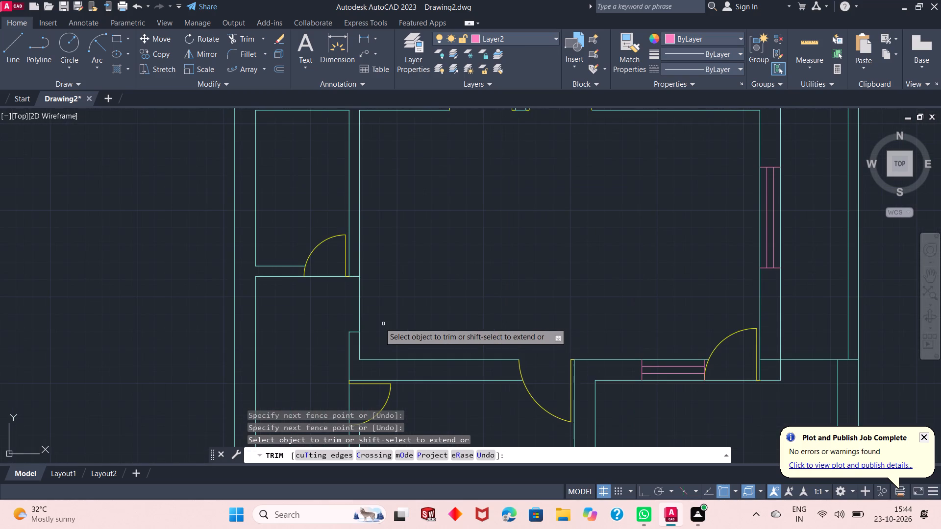
scroll(340, 310, "up", 1)
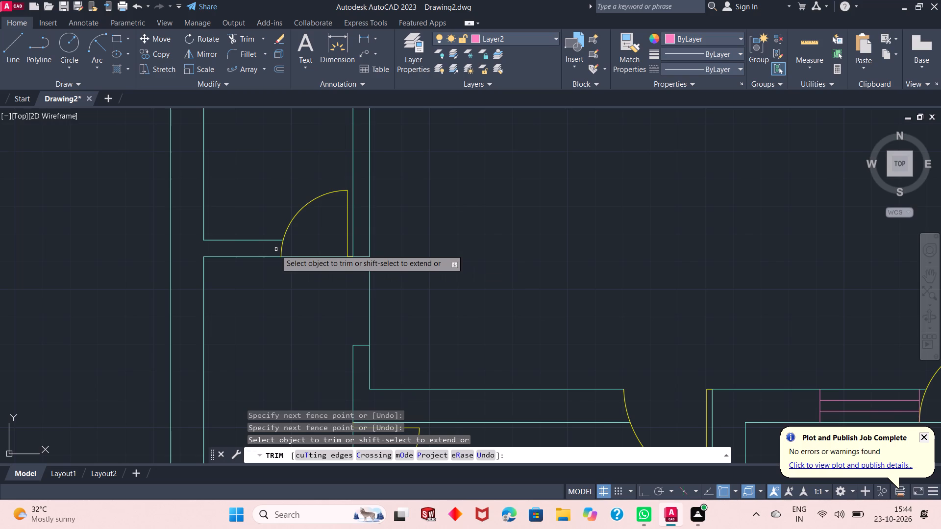
scroll(417, 205, "down", 2)
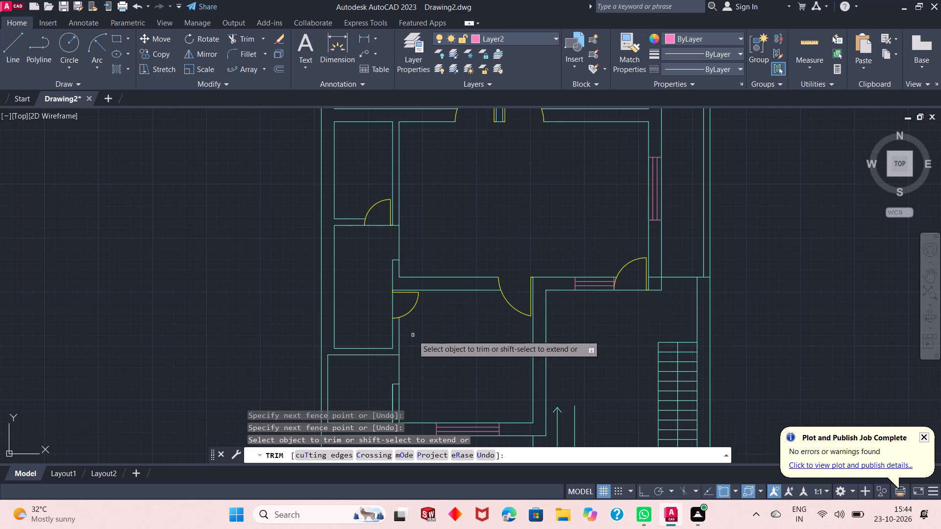
scroll(477, 224, "down", 1)
Trim the short horizontal segment crossing the east wall beside the central room's south-east door, and finish trimming.
scroll(470, 299, "up", 1)
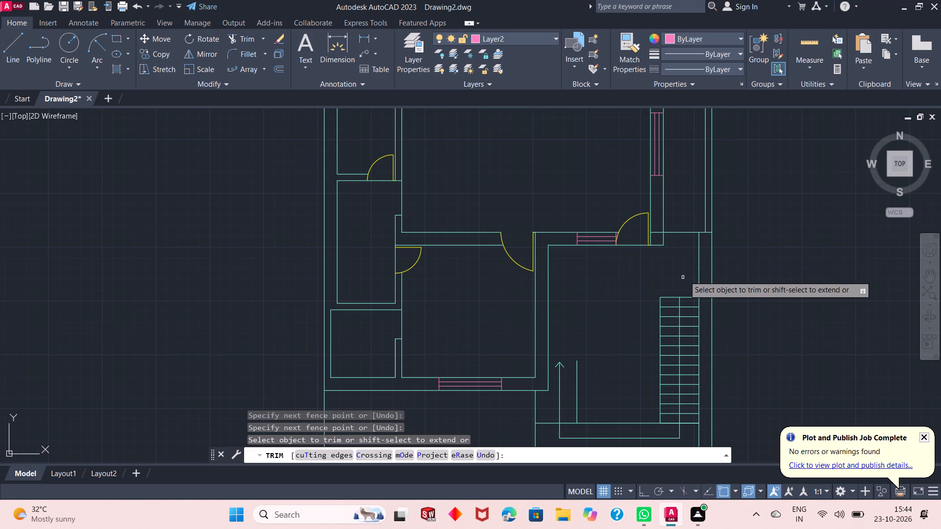
scroll(682, 237, "up", 2)
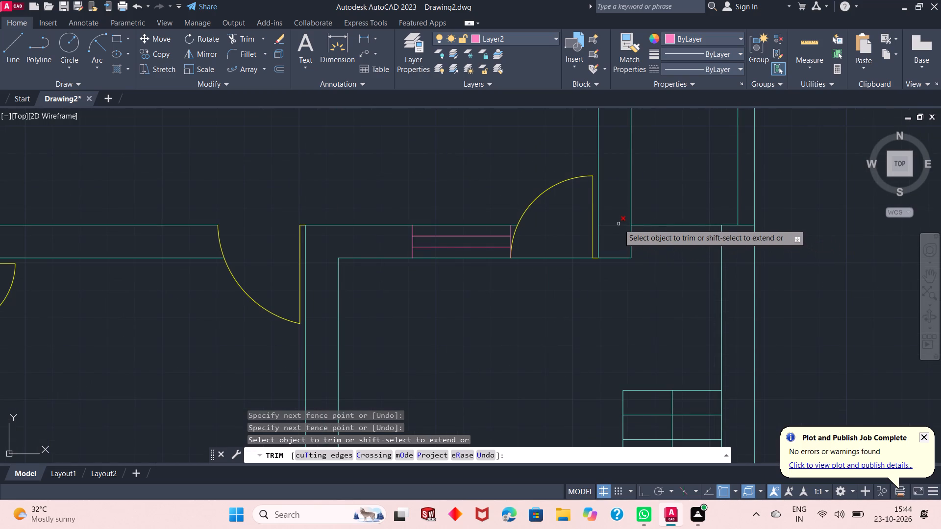
left_click(619, 224)
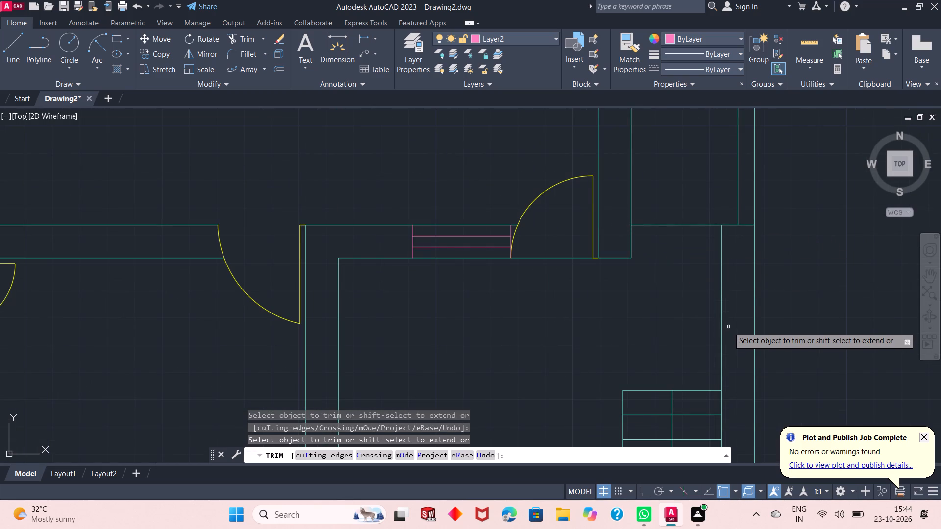
scroll(668, 257, "down", 2)
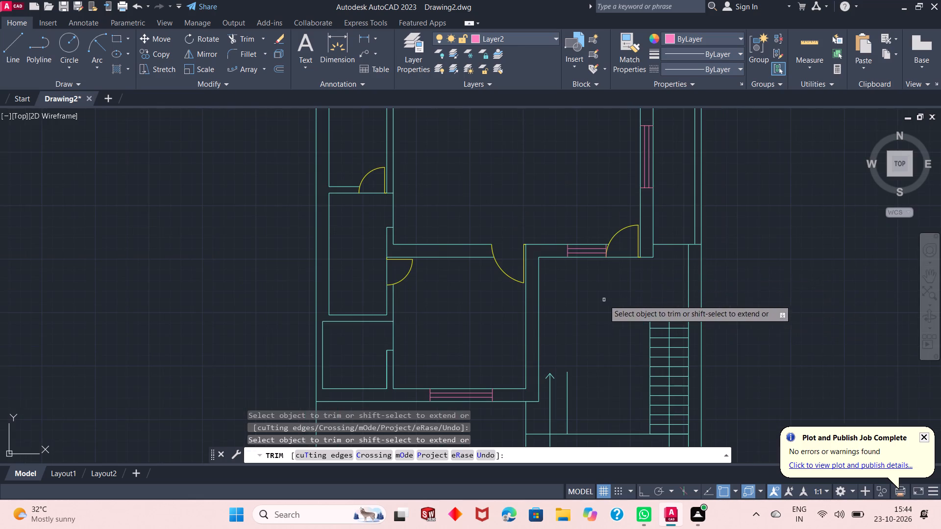
scroll(576, 313, "down", 2)
scroll(506, 338, "up", 2)
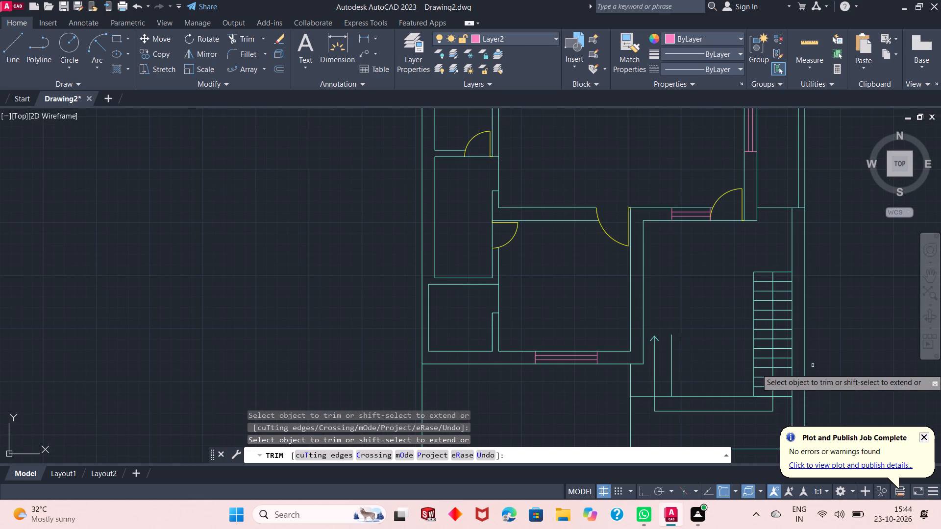
right_click(338, 205)
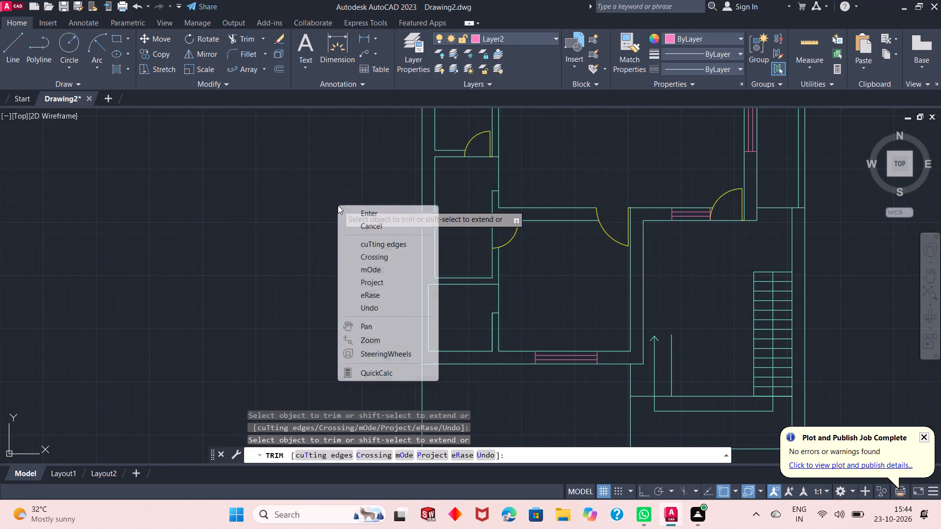
left_click(383, 216)
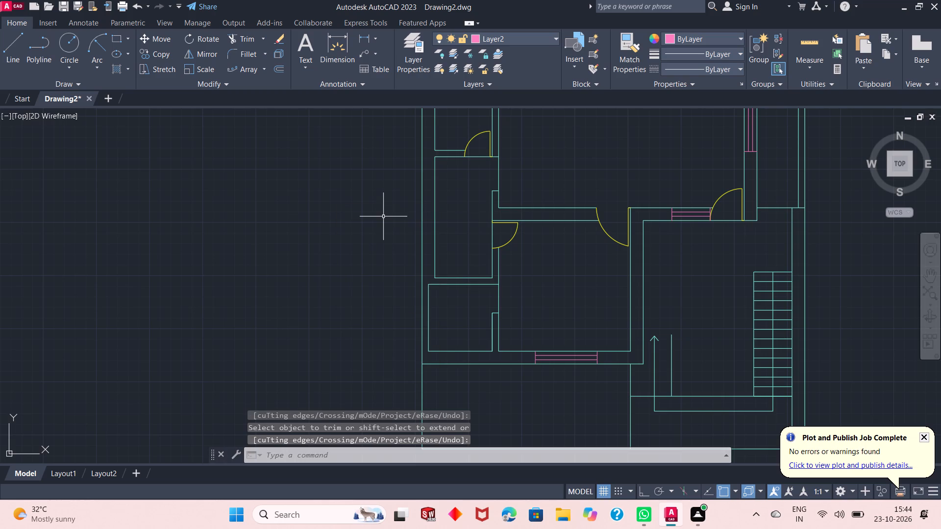
Open the layer properties manager for the floor plan drawing.
scroll(386, 366, "down", 3)
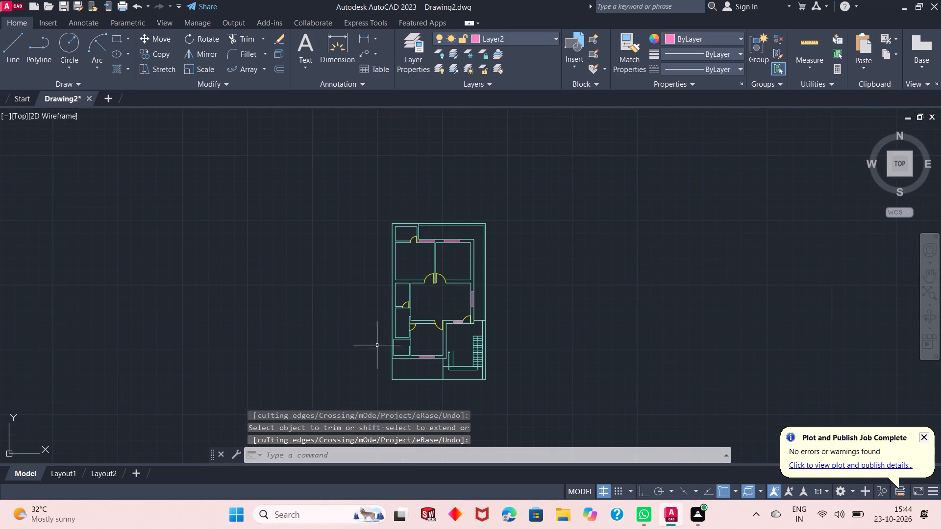
scroll(408, 314, "up", 2)
scroll(494, 311, "down", 1)
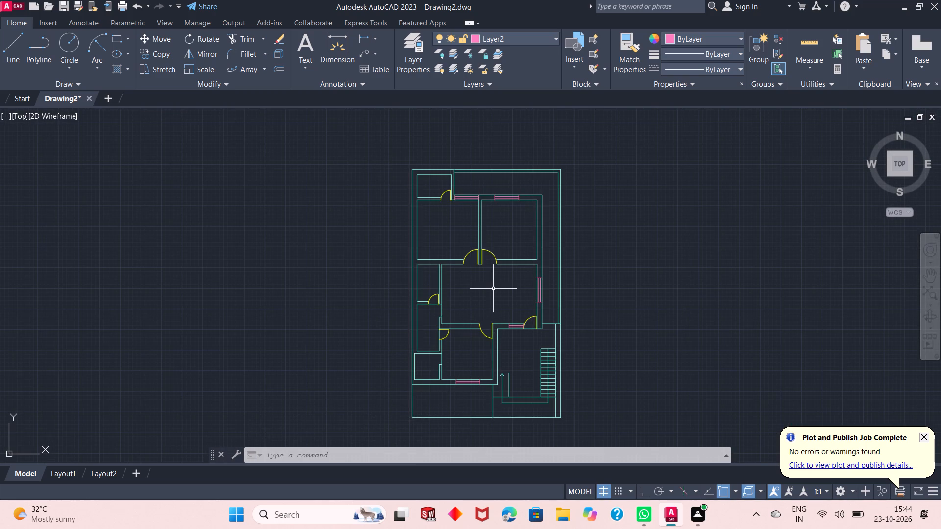
scroll(493, 289, "up", 1)
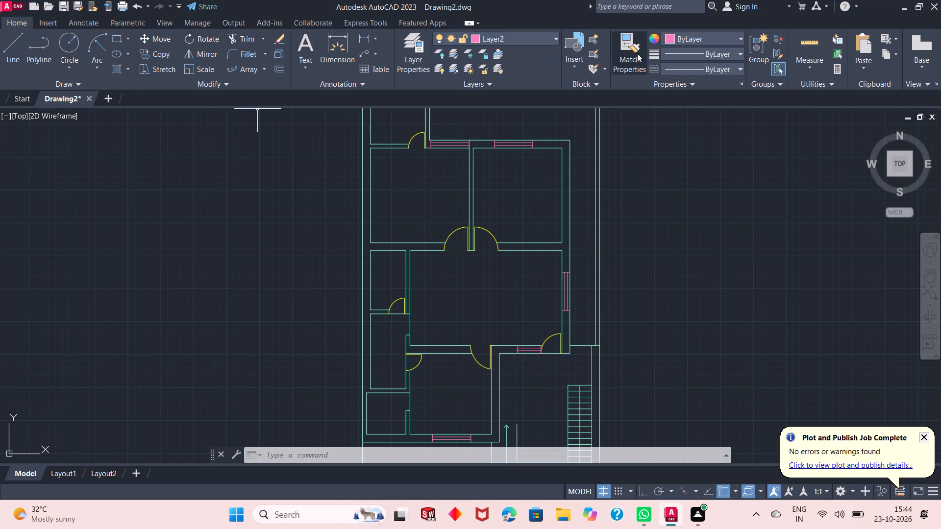
left_click(521, 40)
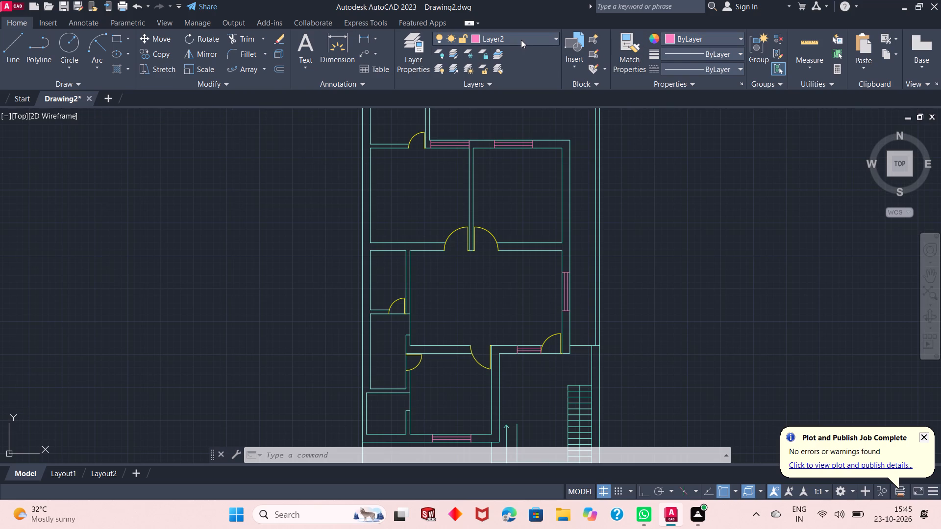
left_click(521, 40)
left_click(395, 59)
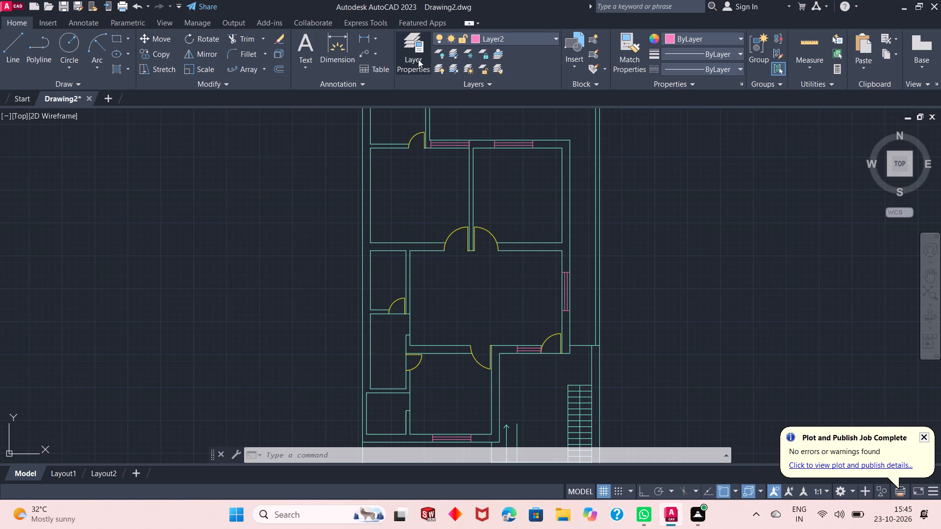
left_click(418, 59)
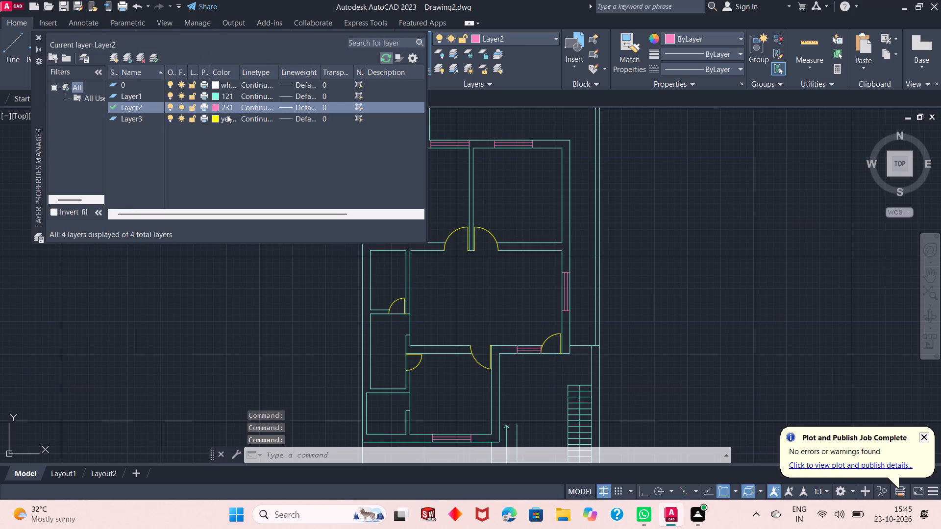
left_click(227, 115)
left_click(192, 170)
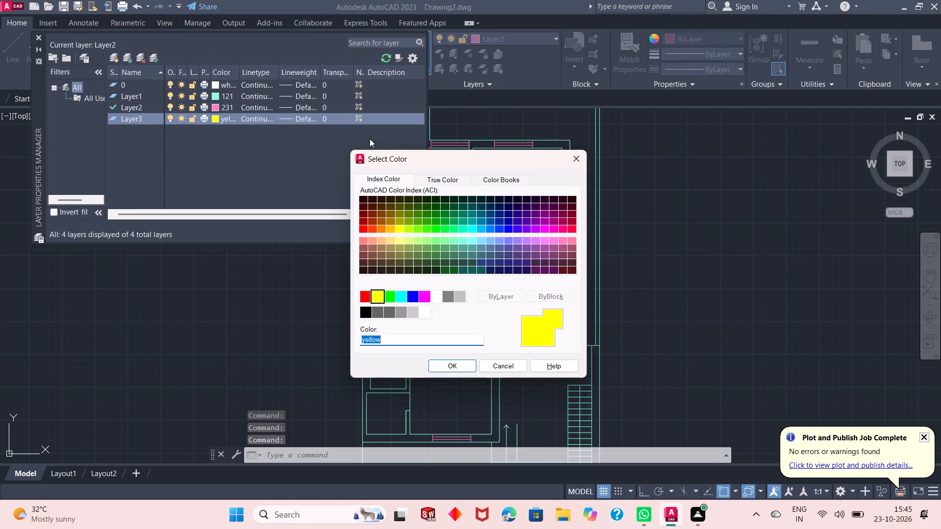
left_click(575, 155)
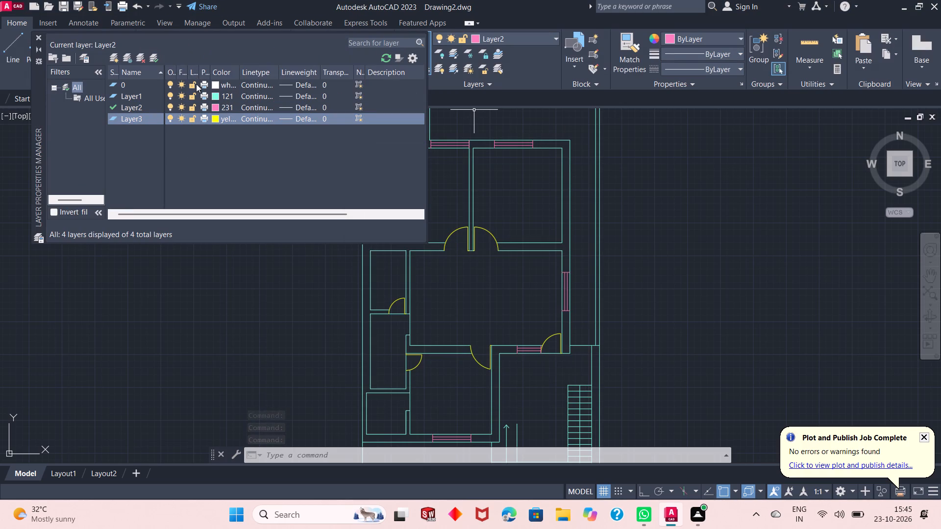
Create Layer4 with index colour 40, make it the current layer, and close the layer manager.
left_click(115, 61)
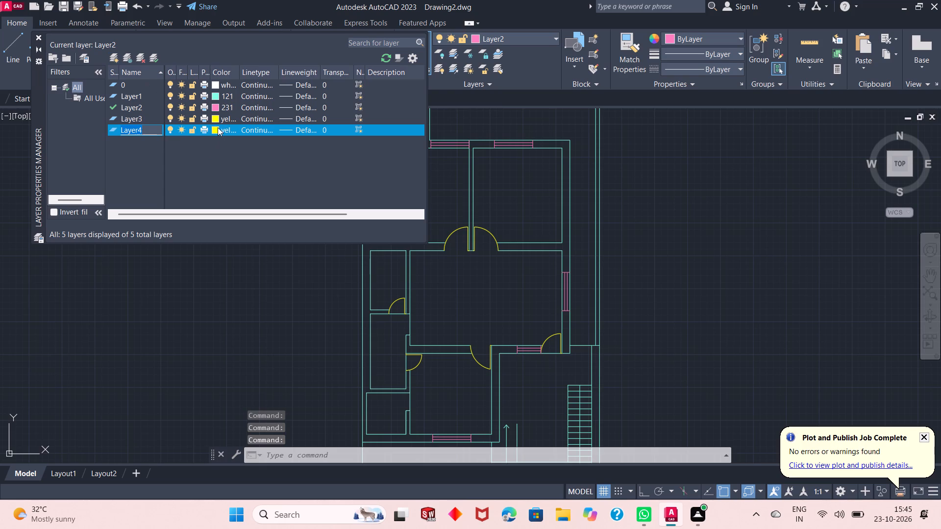
left_click(217, 130)
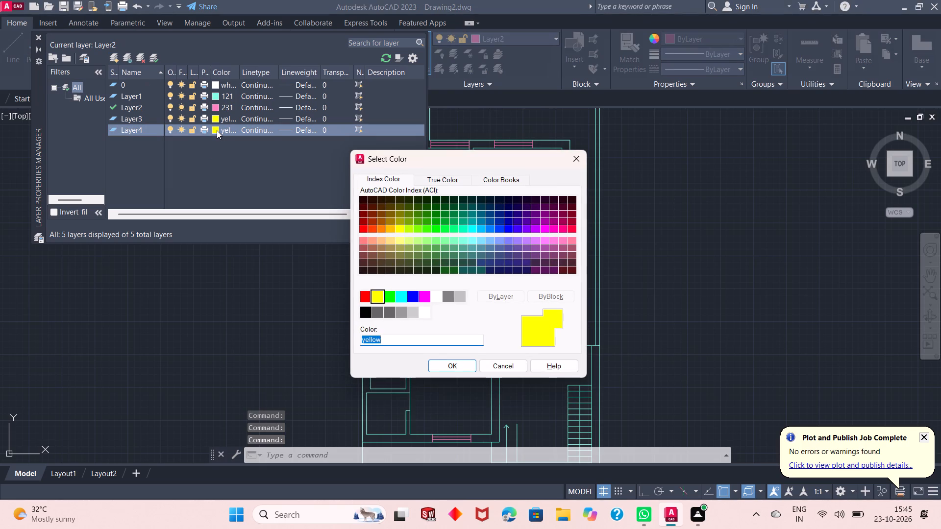
left_click(392, 230)
left_click(457, 365)
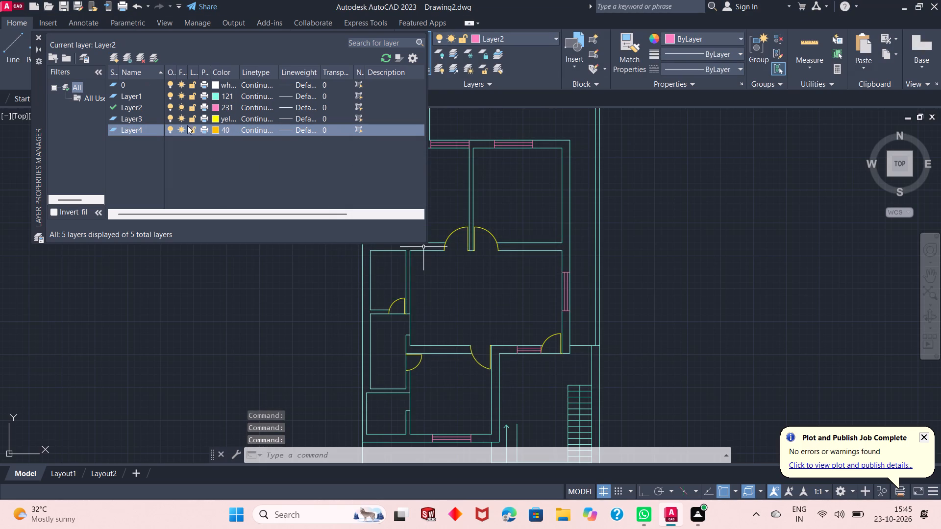
left_click(217, 133)
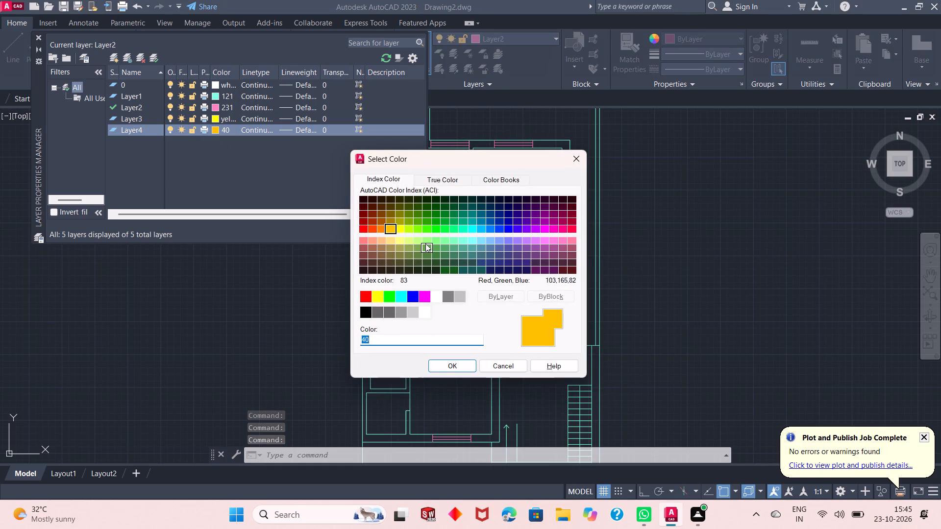
left_click(388, 239)
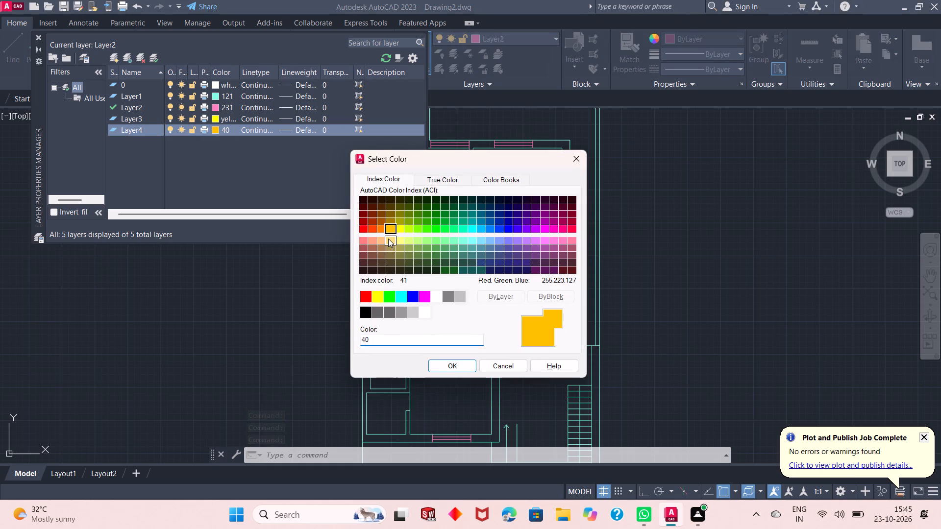
left_click(390, 221)
left_click(392, 227)
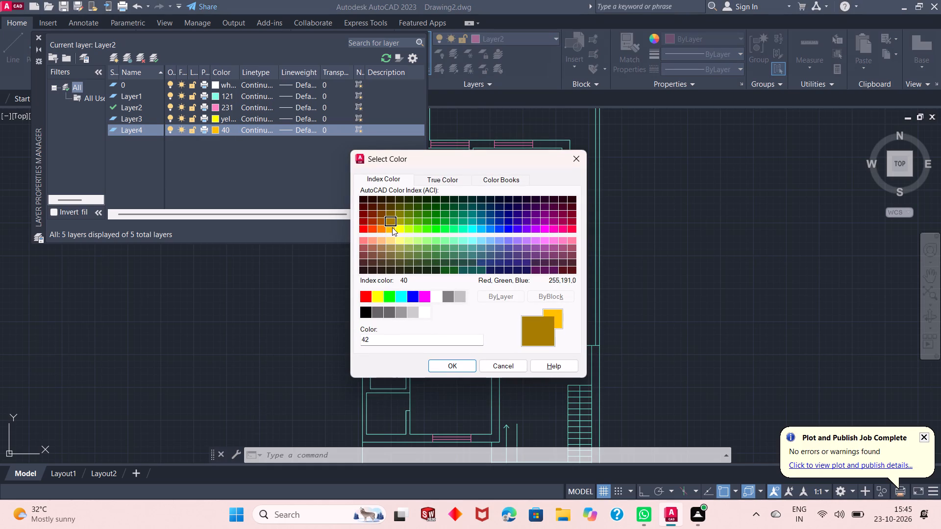
left_click(449, 374)
left_click(451, 368)
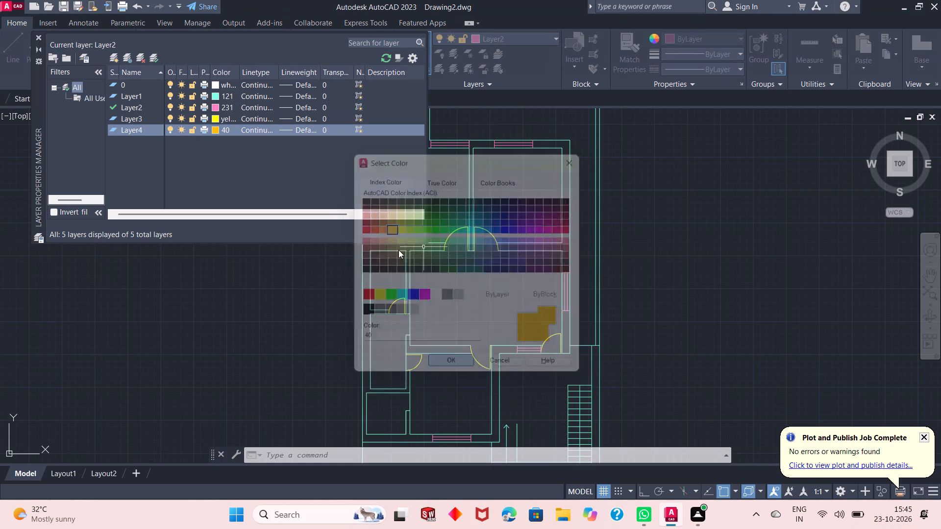
left_click(151, 55)
left_click(150, 55)
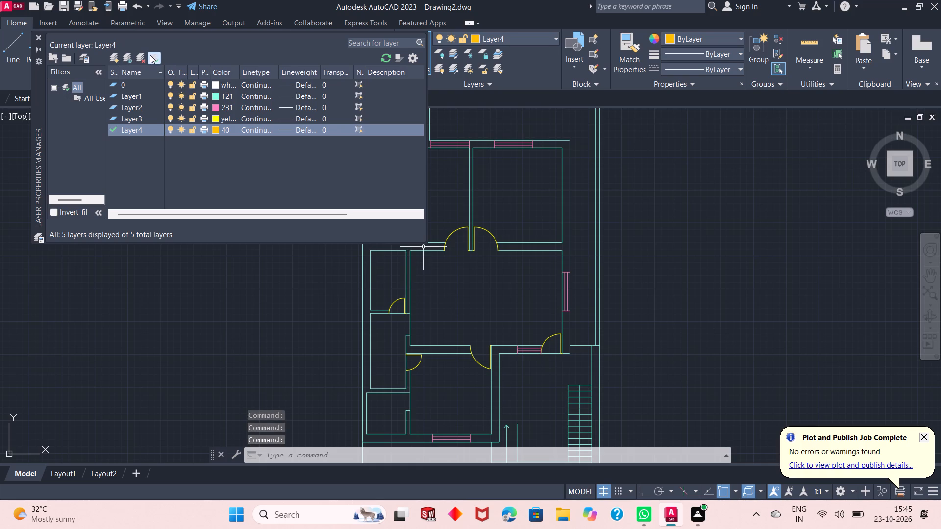
left_click(38, 36)
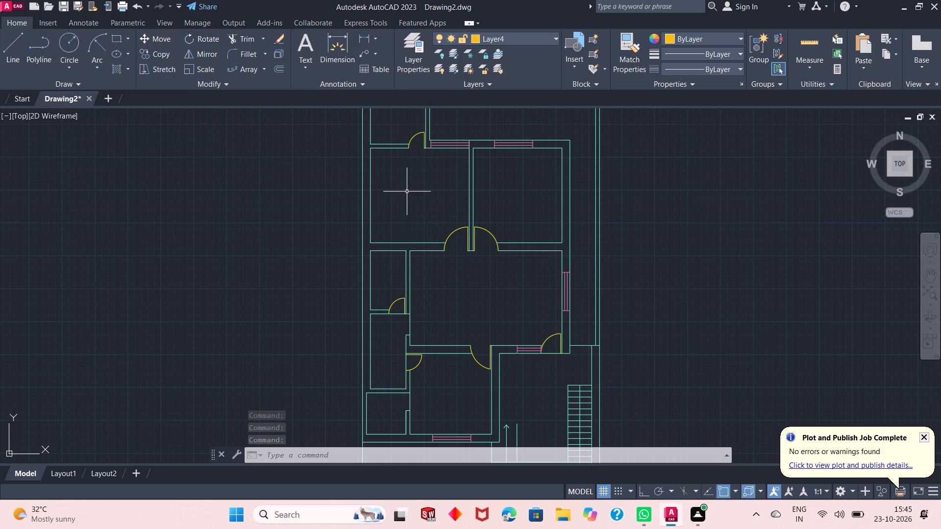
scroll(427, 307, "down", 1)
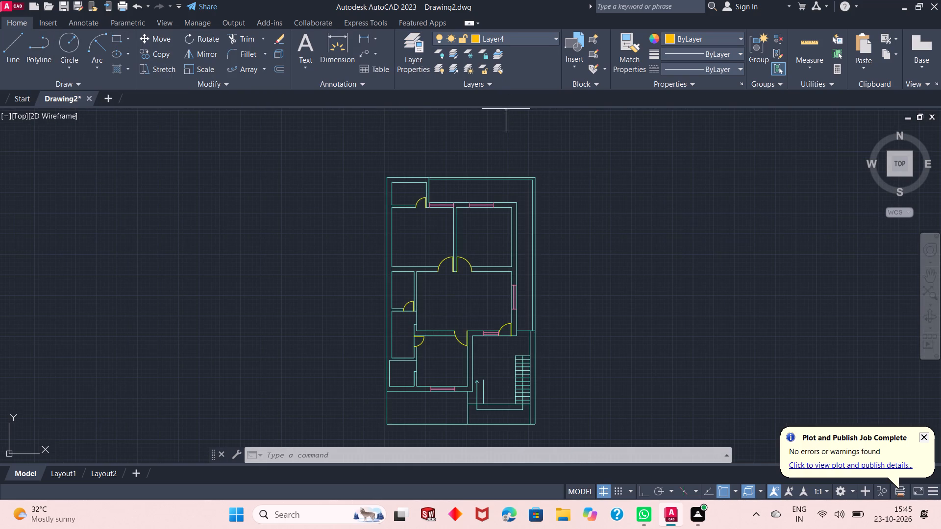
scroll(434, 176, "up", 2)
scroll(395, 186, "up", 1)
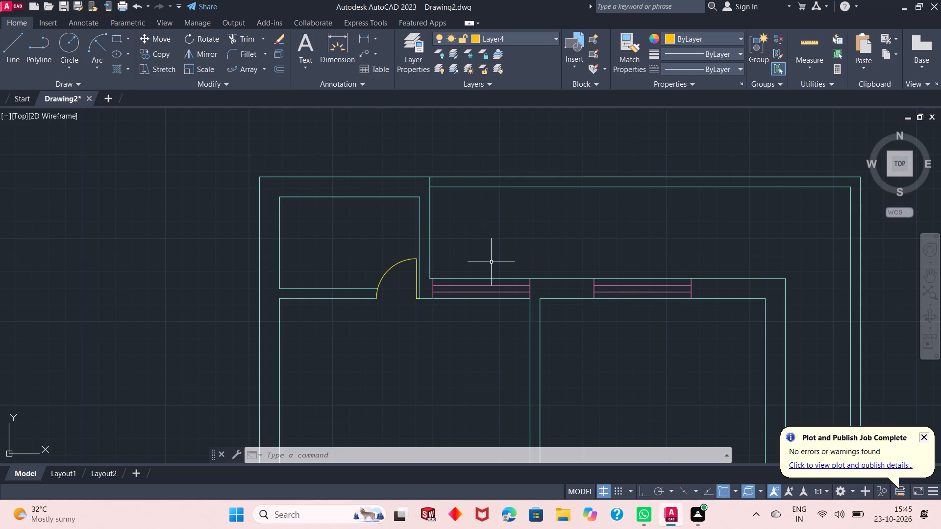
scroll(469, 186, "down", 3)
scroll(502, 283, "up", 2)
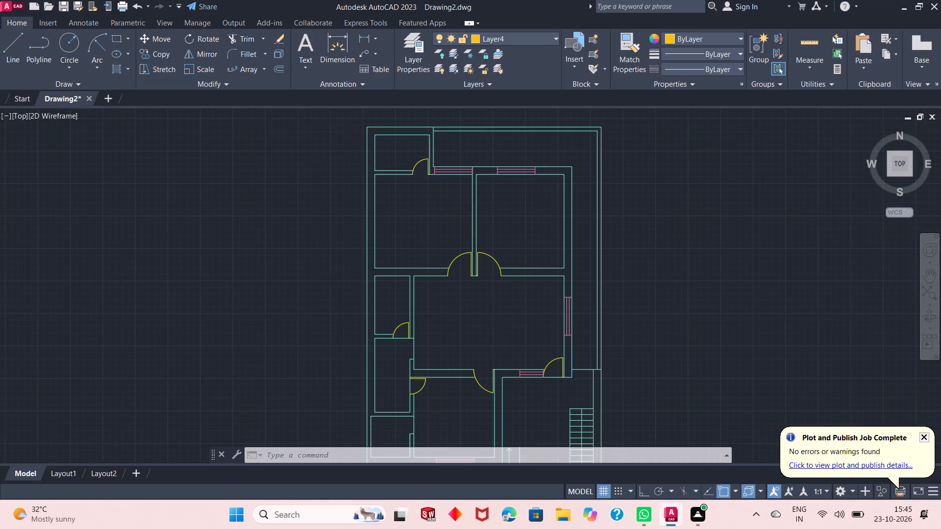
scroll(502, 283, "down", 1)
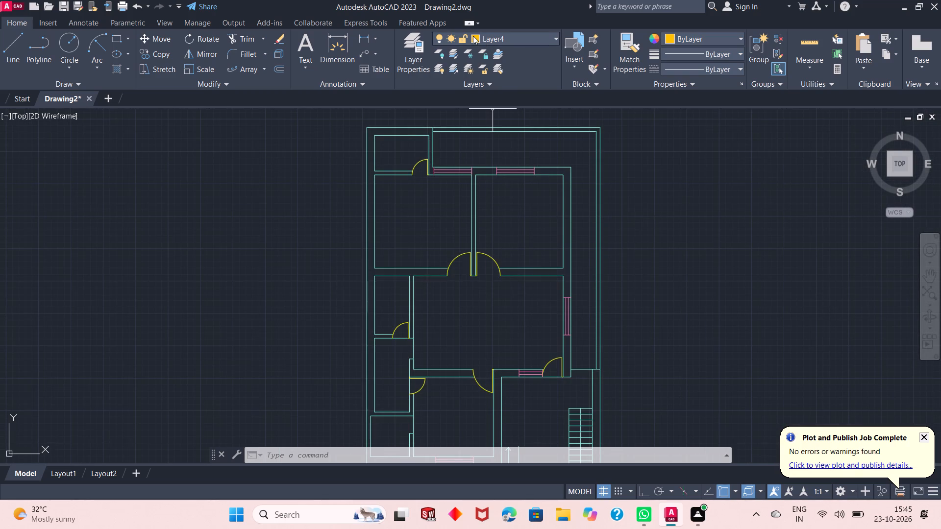
Change the colour of Layer2, which holds the windows, to index colour 40.
left_click(473, 36)
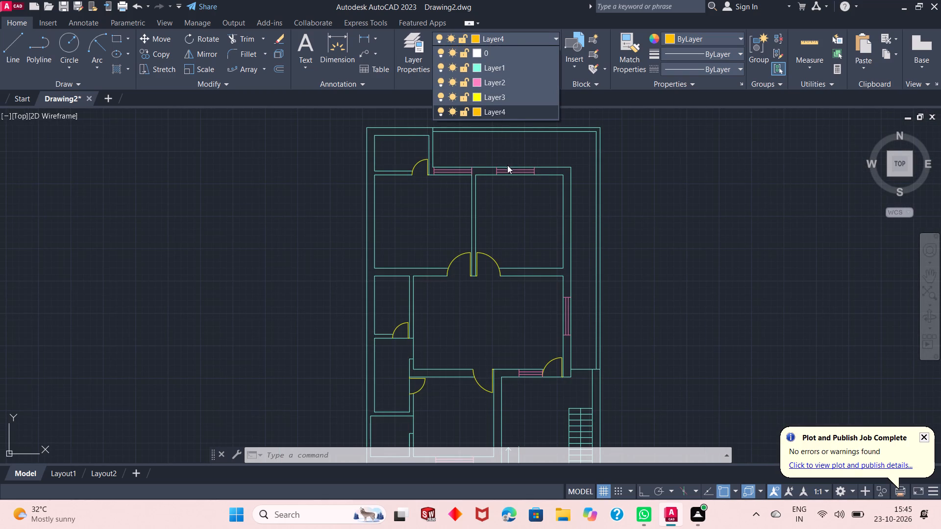
left_click(477, 84)
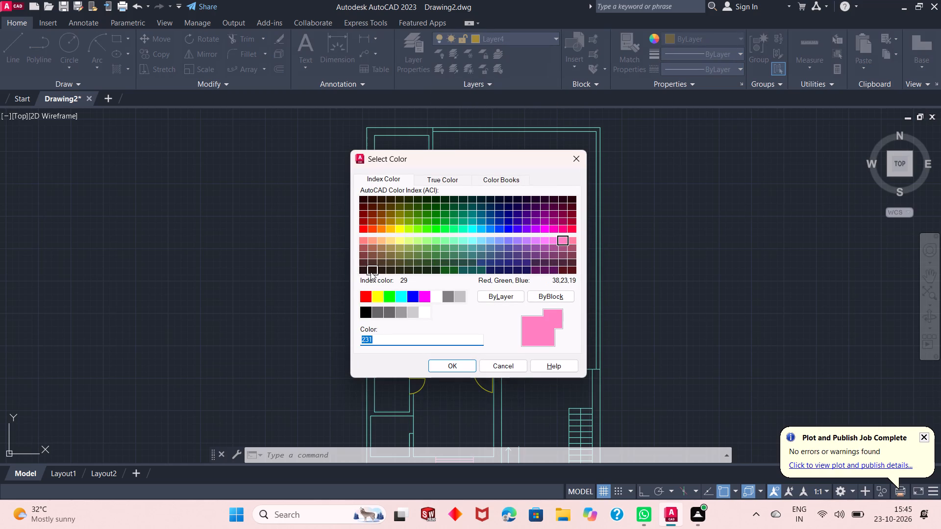
left_click(389, 232)
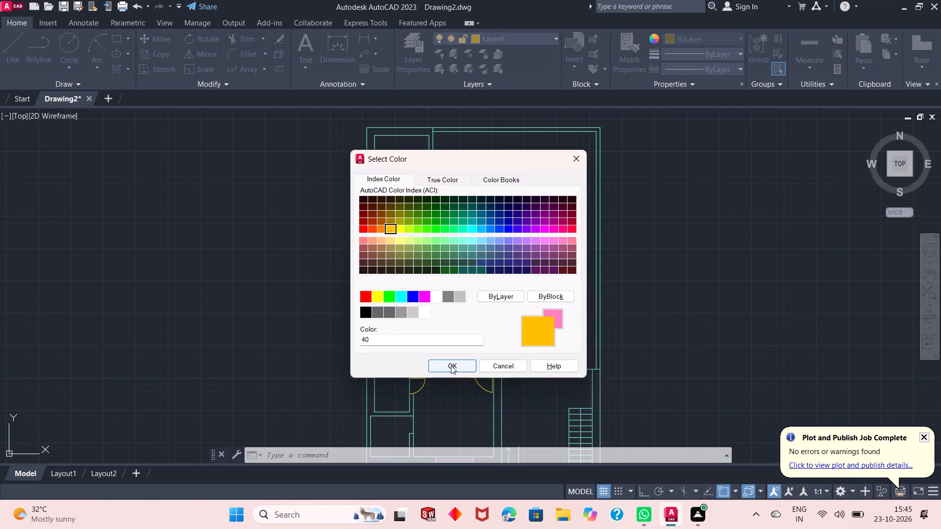
left_click(451, 365)
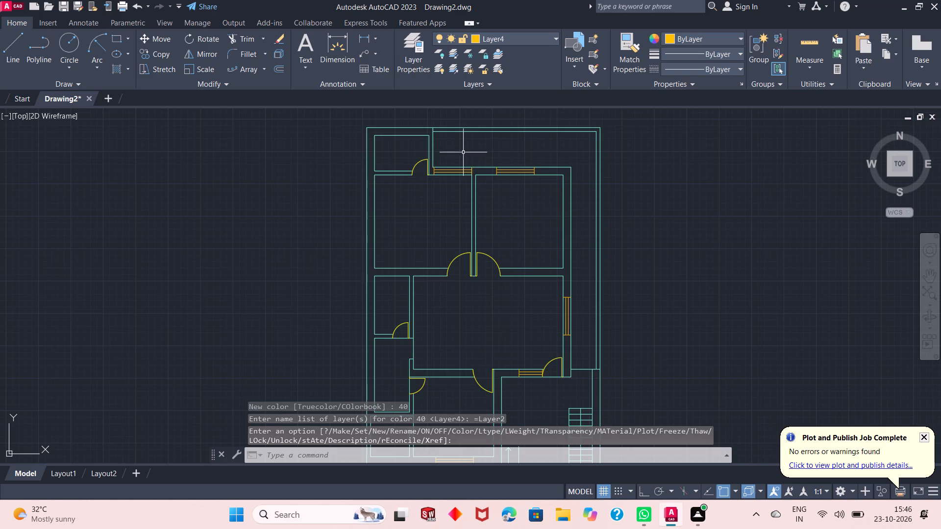
Change the colour of the current layer, Layer4, to index colour 231.
left_click(516, 38)
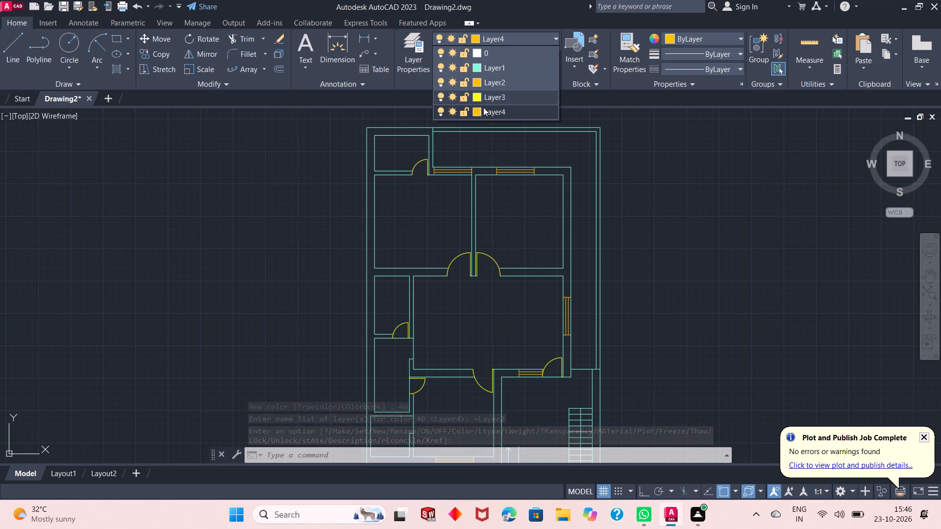
left_click(481, 110)
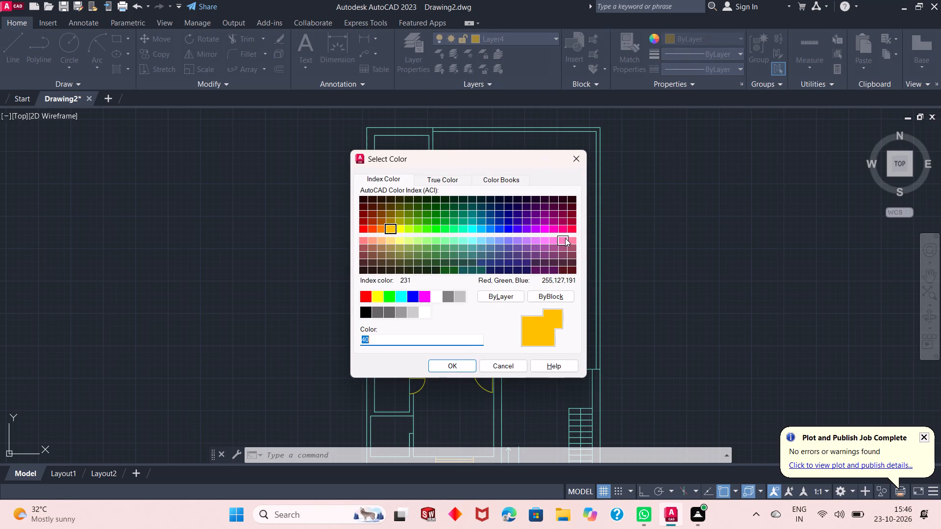
left_click(565, 238)
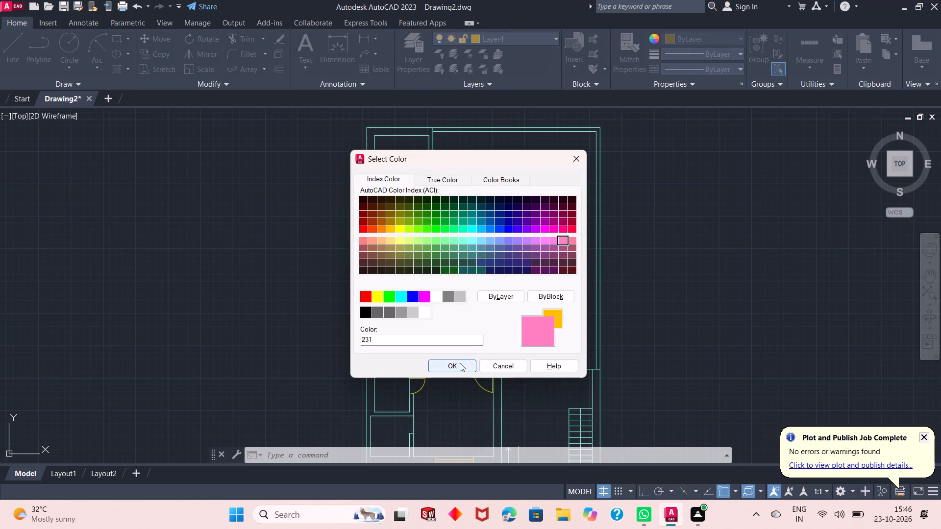
left_click(460, 363)
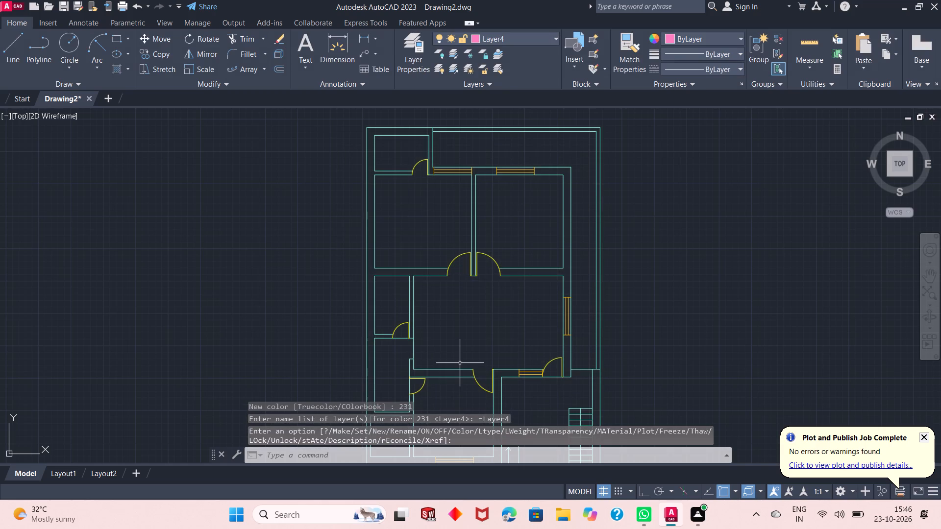
left_click(524, 41)
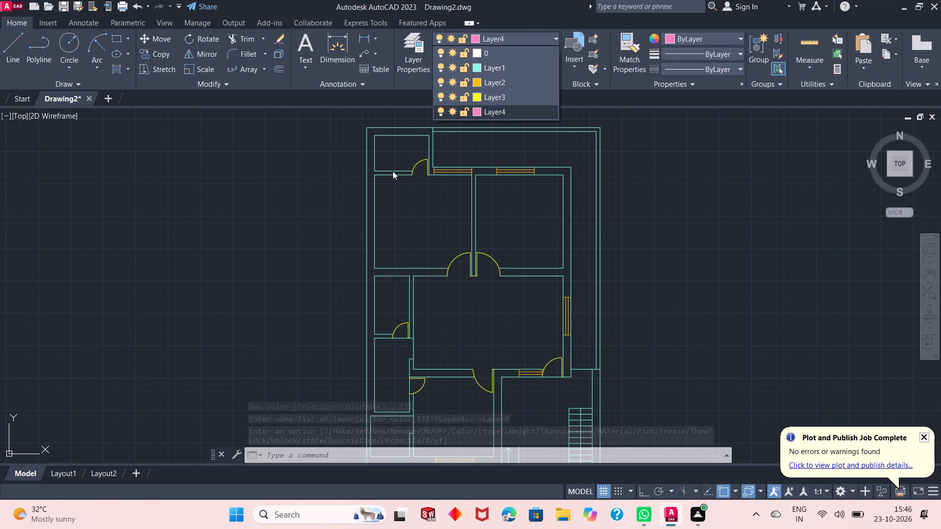
left_click(338, 192)
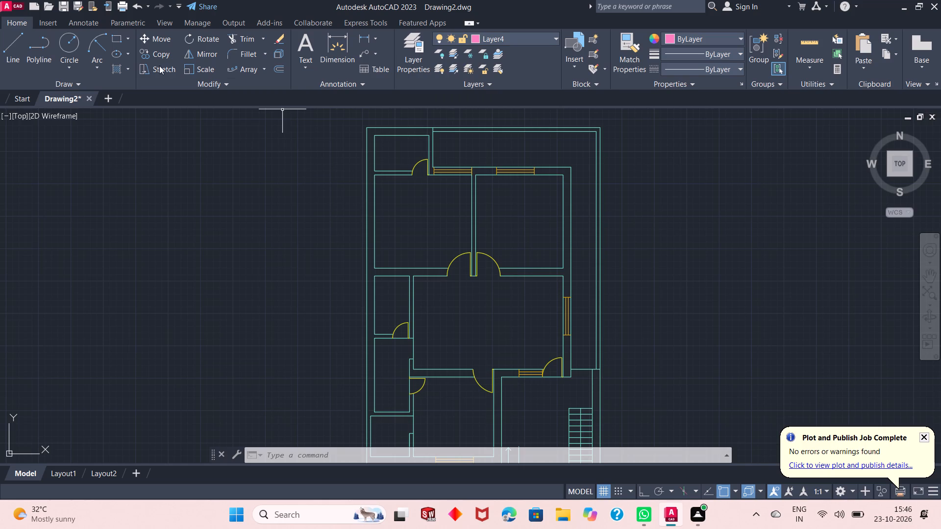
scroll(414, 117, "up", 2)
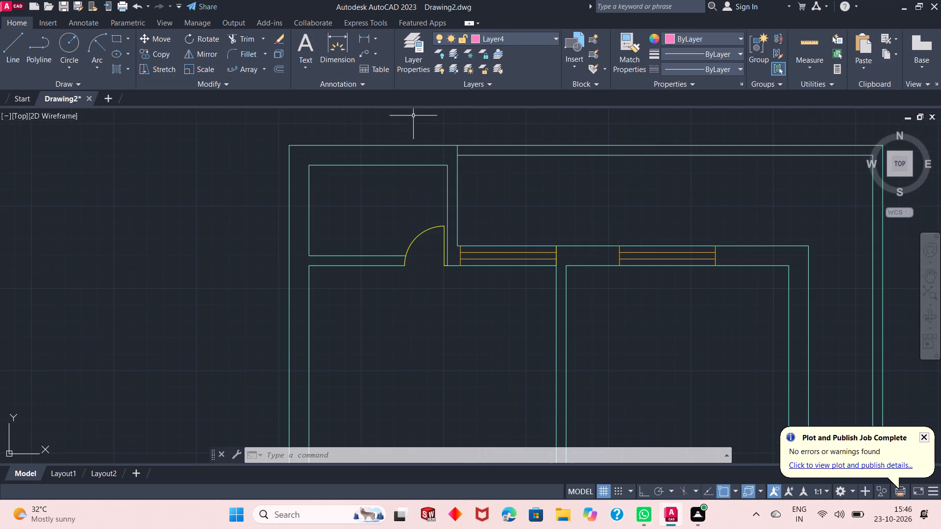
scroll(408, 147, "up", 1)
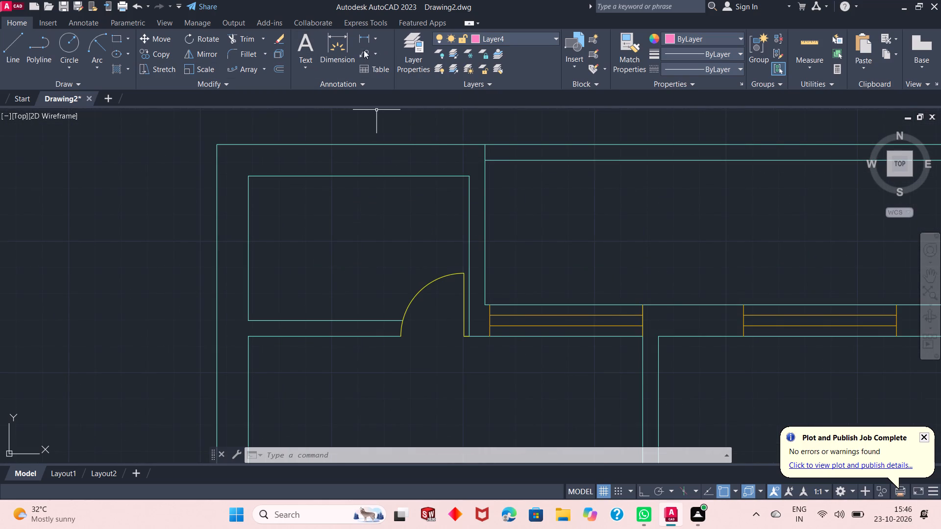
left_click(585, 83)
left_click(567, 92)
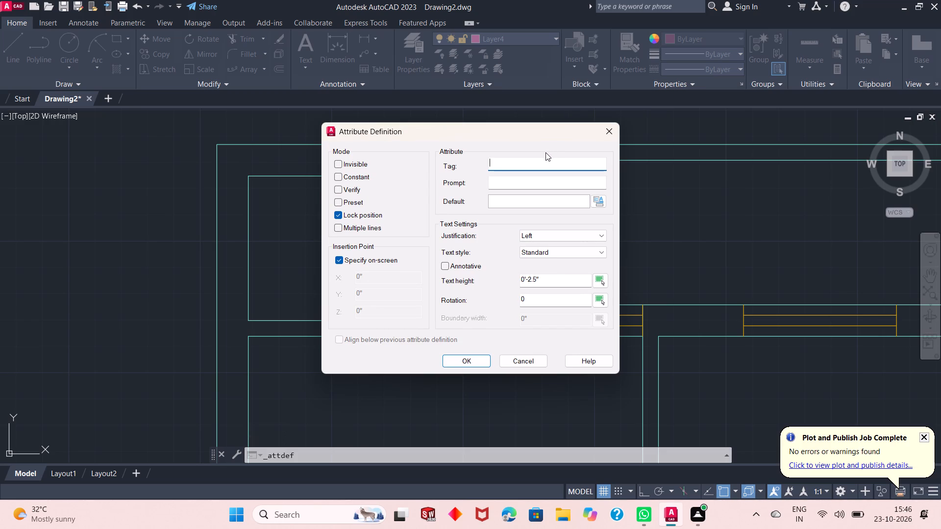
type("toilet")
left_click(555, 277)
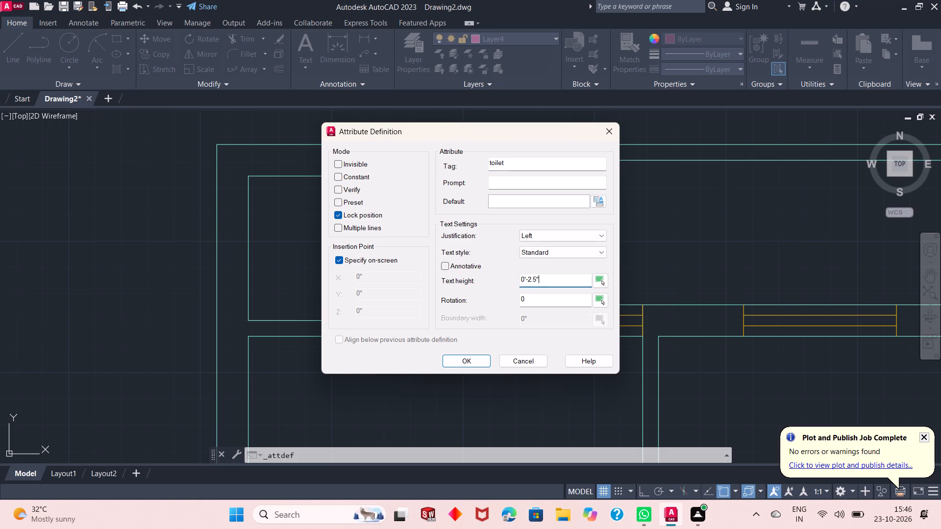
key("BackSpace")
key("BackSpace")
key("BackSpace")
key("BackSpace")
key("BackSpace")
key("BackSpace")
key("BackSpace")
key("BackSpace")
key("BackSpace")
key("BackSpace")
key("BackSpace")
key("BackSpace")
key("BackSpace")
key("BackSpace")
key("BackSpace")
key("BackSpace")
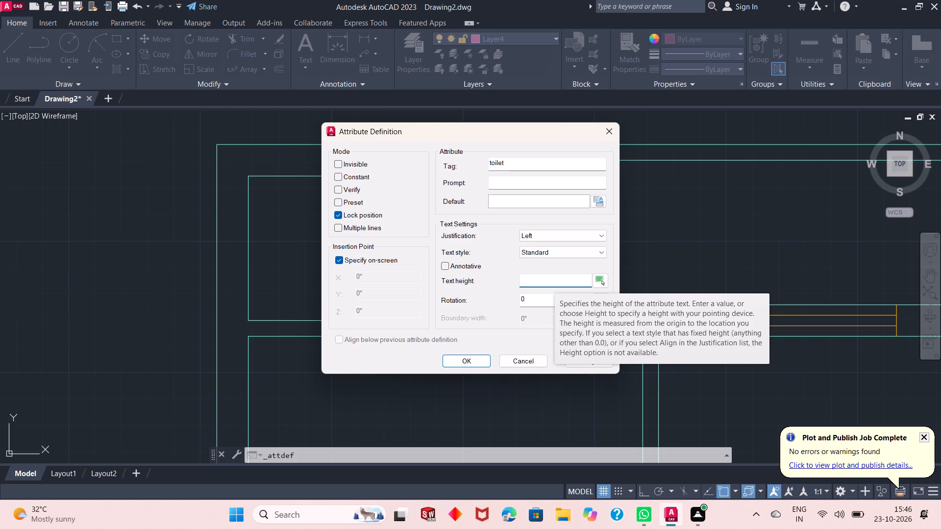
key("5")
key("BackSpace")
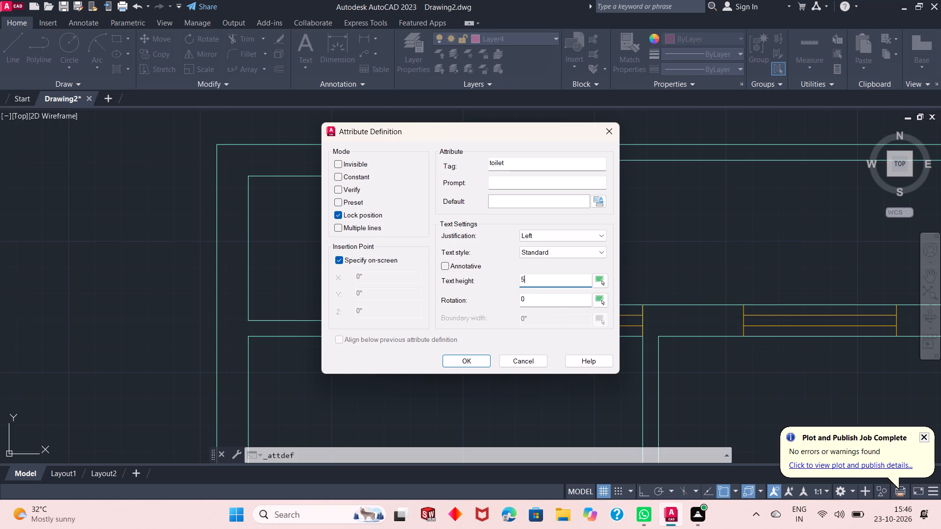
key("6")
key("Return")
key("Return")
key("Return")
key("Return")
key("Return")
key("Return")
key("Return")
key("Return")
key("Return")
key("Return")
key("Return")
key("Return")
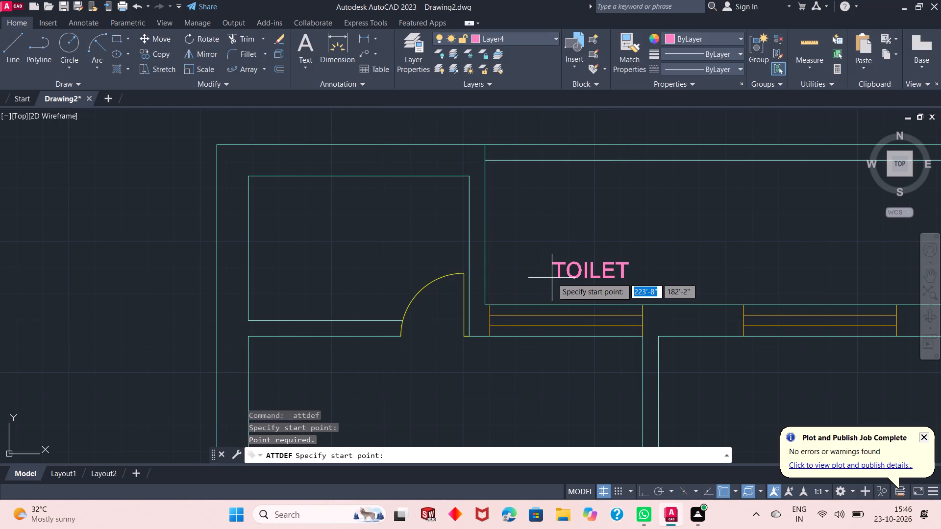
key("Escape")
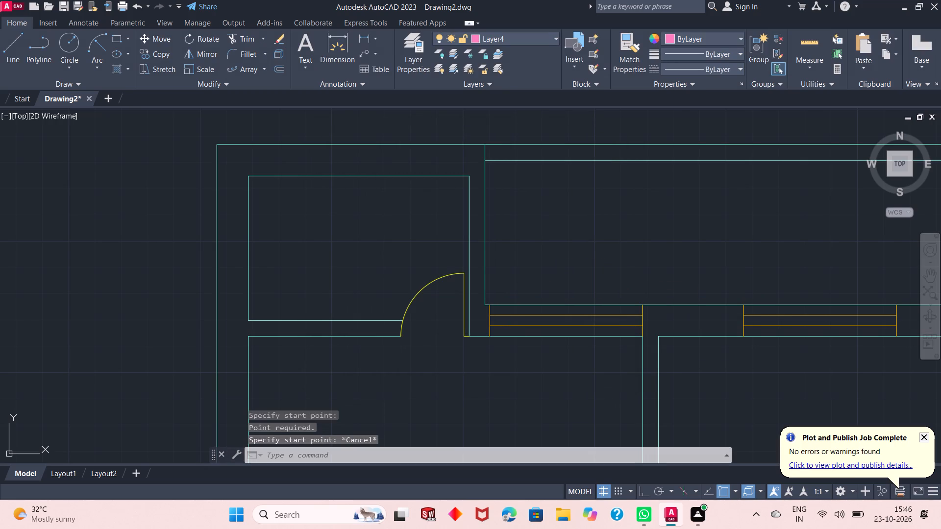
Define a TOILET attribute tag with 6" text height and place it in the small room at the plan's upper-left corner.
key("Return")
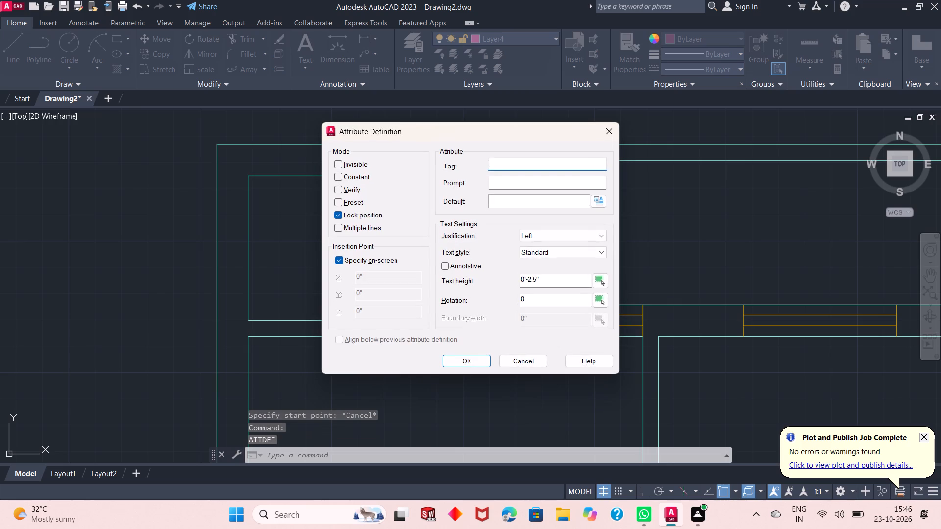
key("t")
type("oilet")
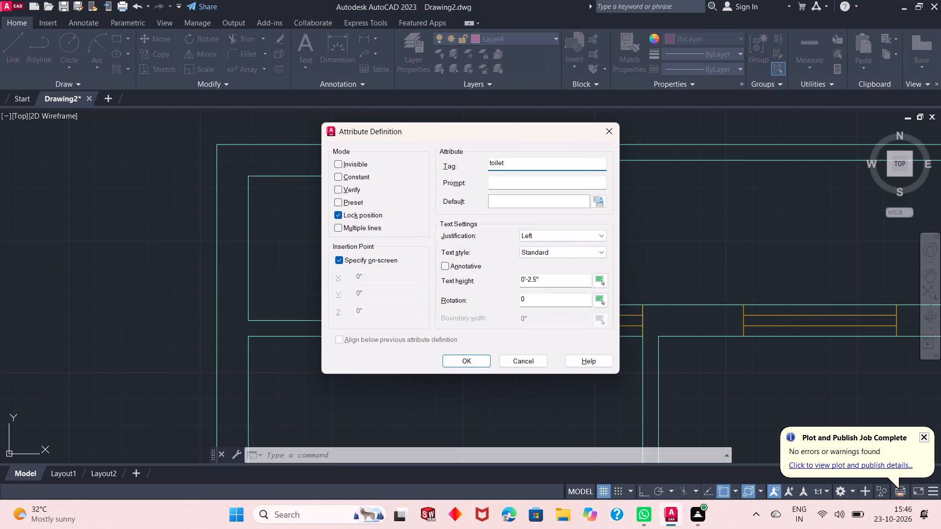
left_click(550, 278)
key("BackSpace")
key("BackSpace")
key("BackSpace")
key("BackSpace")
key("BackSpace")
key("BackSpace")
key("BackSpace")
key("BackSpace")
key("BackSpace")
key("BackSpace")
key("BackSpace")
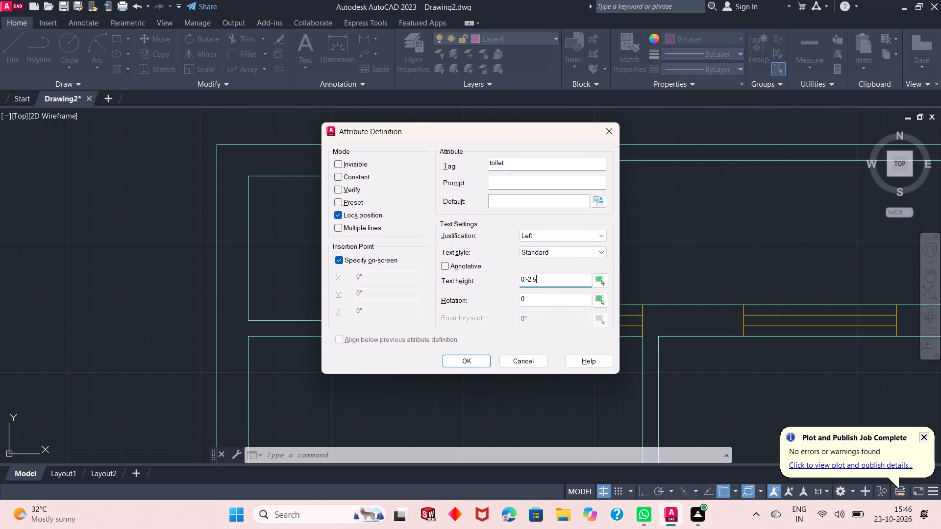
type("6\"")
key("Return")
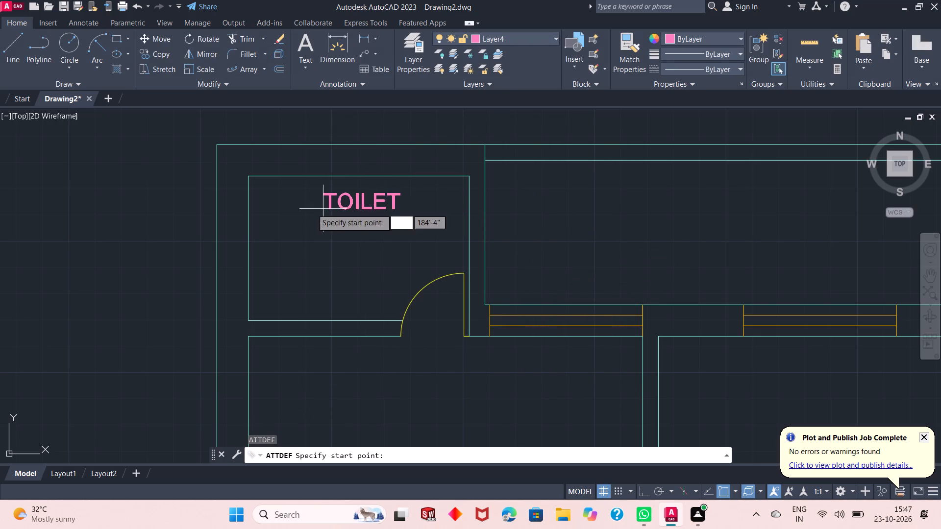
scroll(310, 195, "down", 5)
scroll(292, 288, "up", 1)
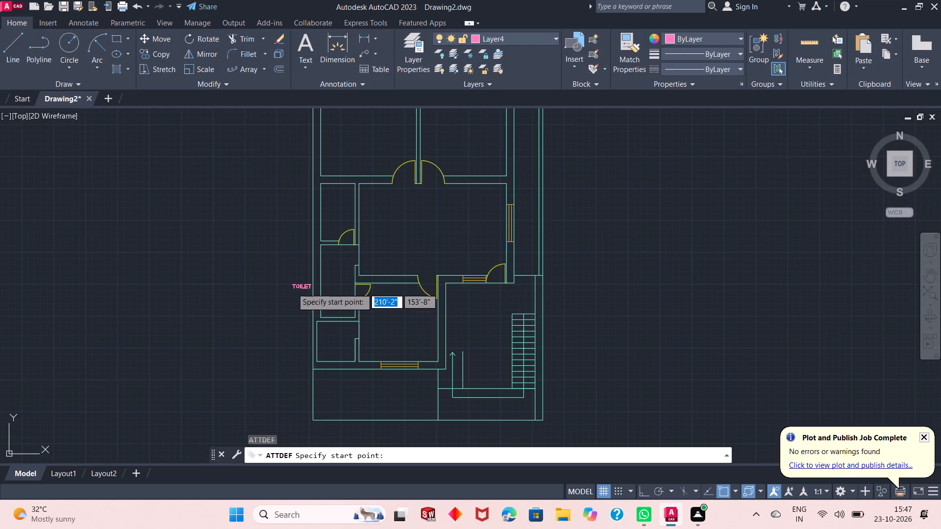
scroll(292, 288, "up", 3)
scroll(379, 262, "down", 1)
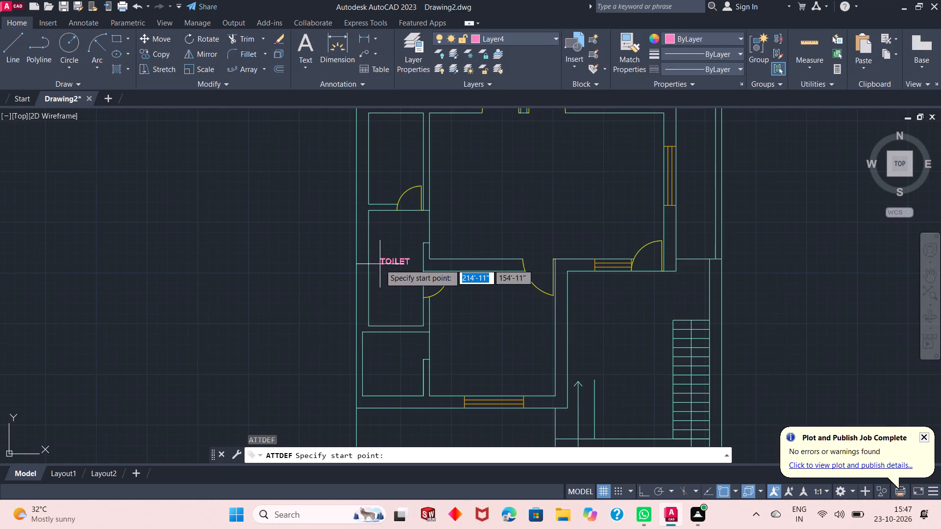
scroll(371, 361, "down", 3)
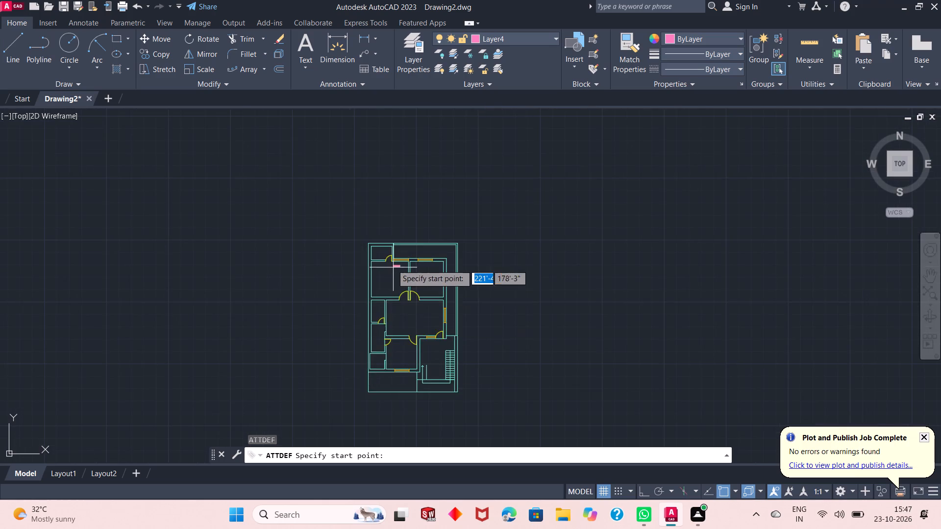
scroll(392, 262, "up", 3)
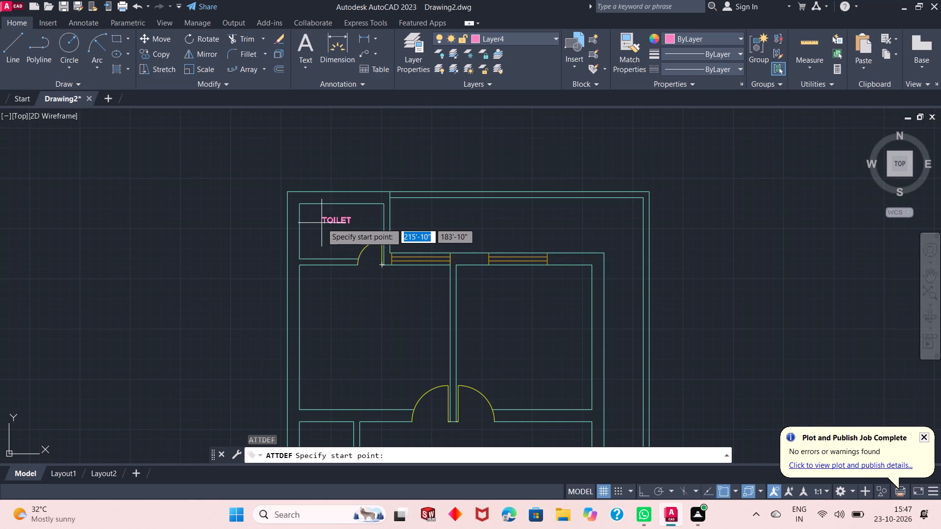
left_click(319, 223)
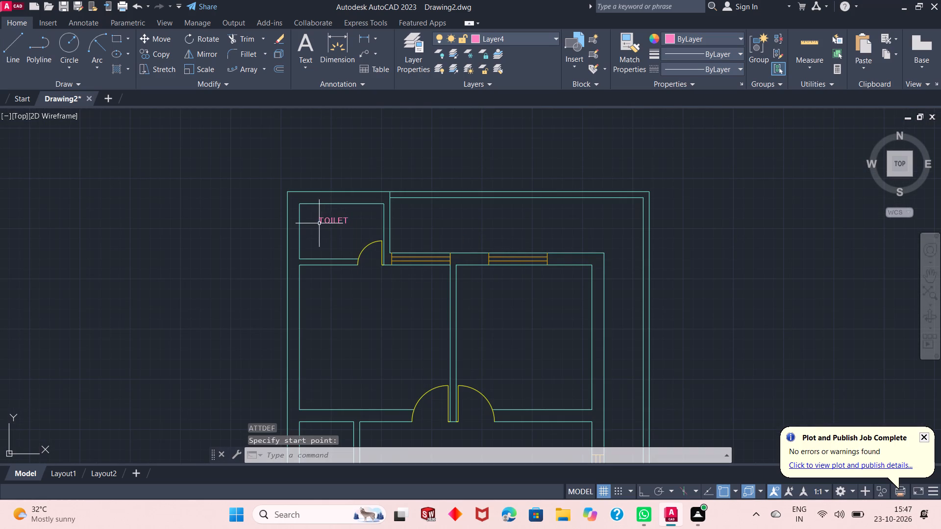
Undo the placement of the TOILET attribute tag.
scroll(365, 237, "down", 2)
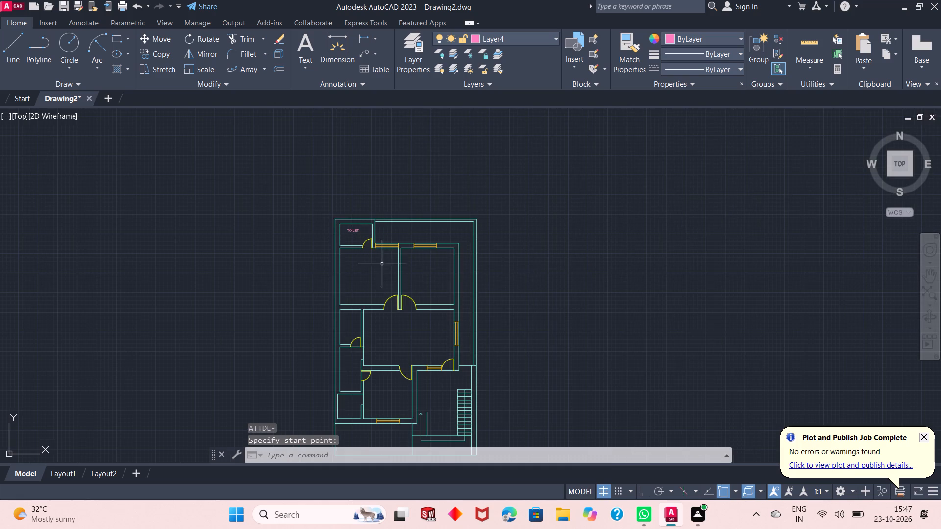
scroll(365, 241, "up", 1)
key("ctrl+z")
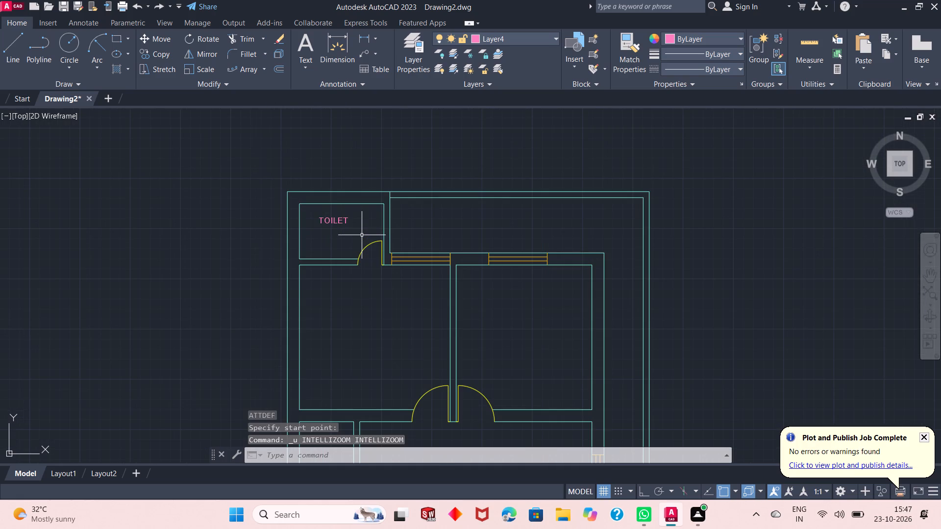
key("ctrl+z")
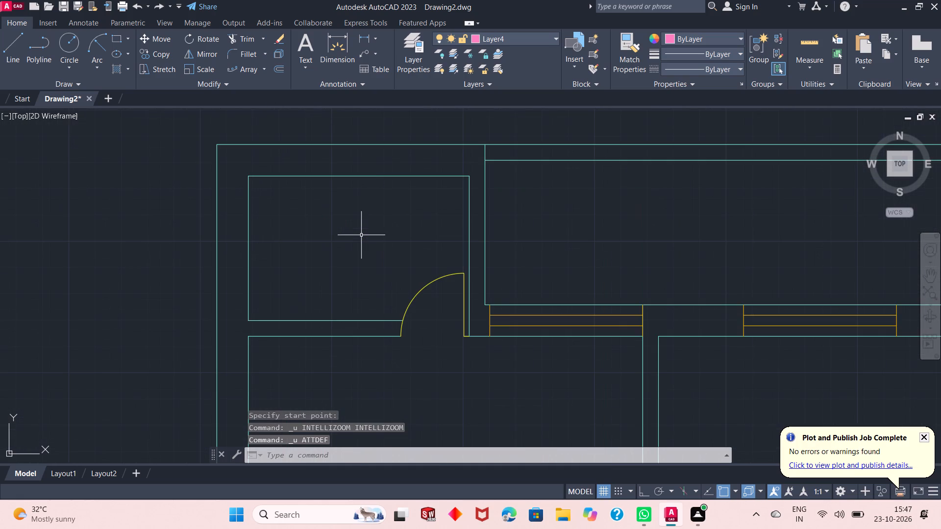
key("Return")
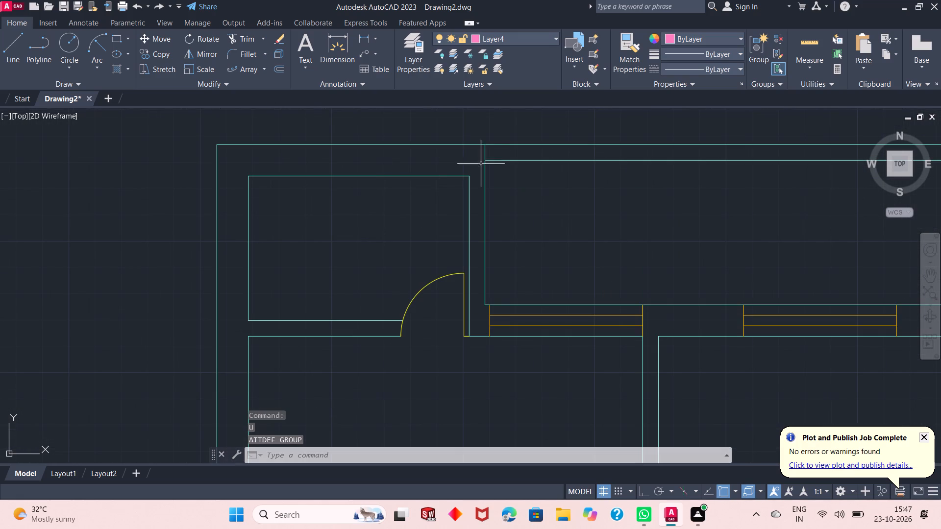
Define a TOILET attribute tag with 8" text height and place it in the small room at the plan's upper-left corner.
left_click(588, 84)
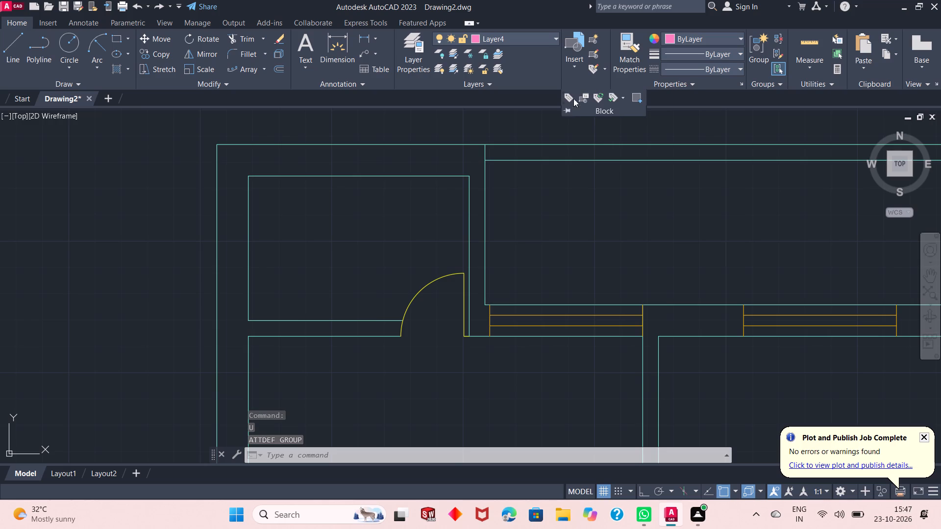
left_click(563, 95)
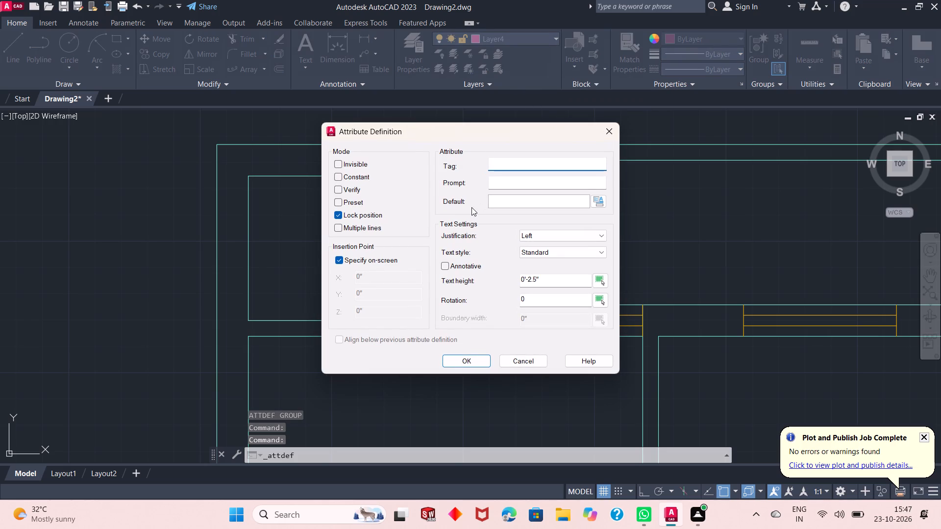
type("TOILET")
left_click(542, 280)
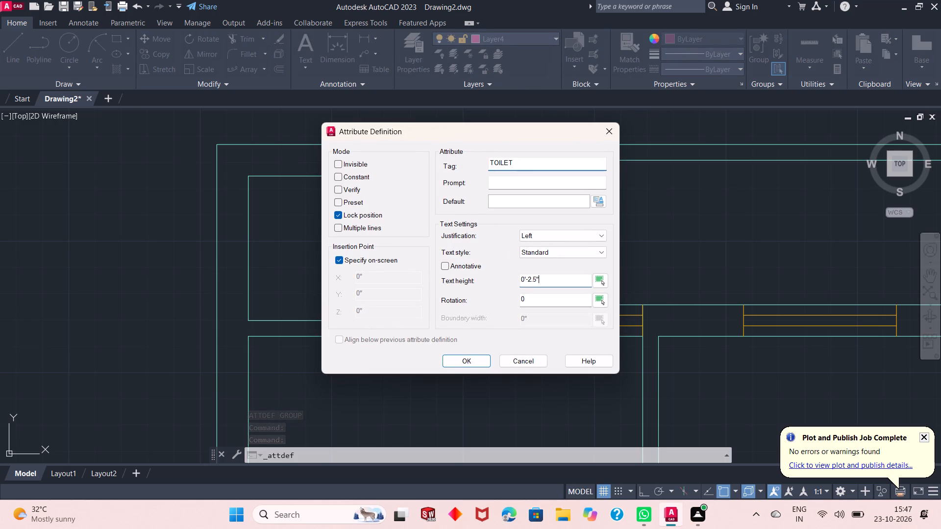
key("backslash")
key("backslash")
key("backslash")
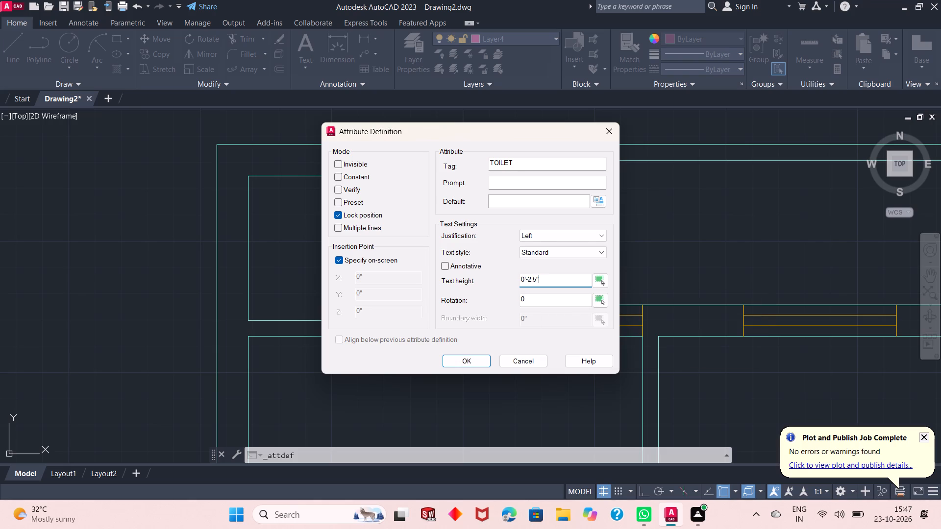
key("BackSpace")
key("BackSpace")
key("BackSpace")
key("BackSpace")
key("BackSpace")
key("BackSpace")
key("BackSpace")
key("BackSpace")
key("BackSpace")
key("BackSpace")
key("BackSpace")
key("BackSpace")
key("BackSpace")
key("BackSpace")
key("BackSpace")
key("BackSpace")
key("BackSpace")
key("BackSpace")
key("BackSpace")
key("BackSpace")
type("8\"")
key("Return")
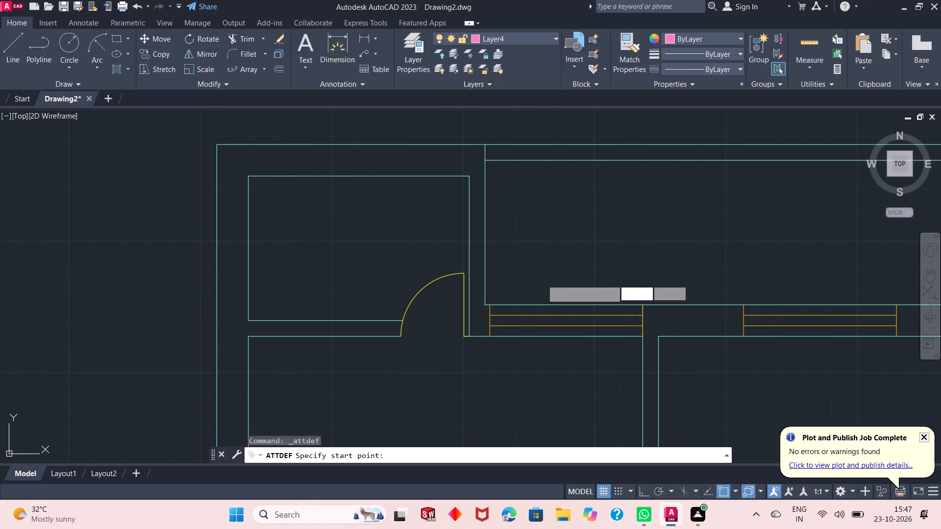
left_click(300, 225)
Define a 7'0"X4'7" attribute tag with 8" text height and place it directly below the TOILET label.
scroll(307, 189, "down", 3)
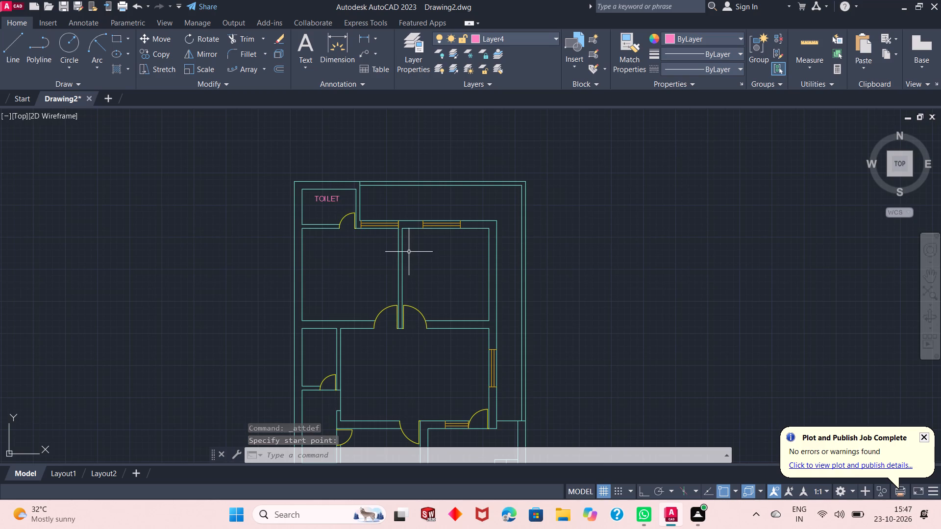
key("Return")
key("7")
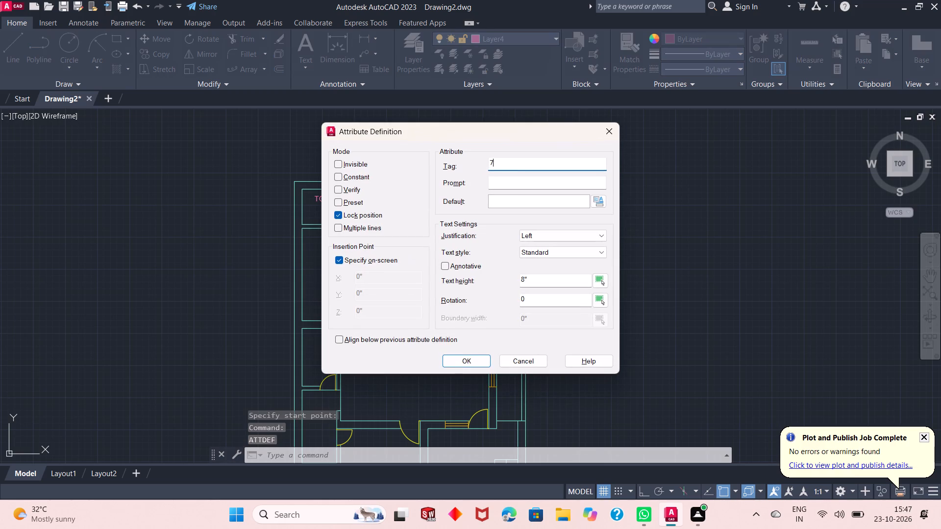
key("apostrophe")
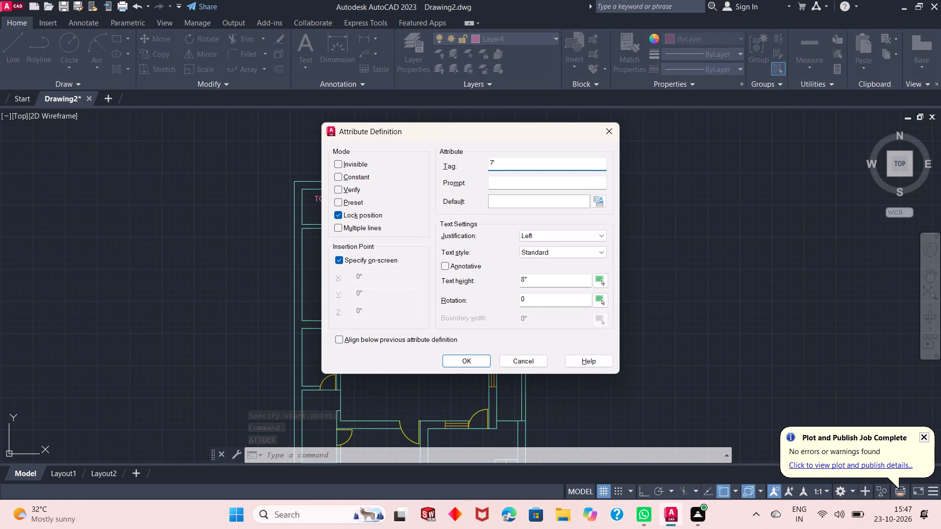
type("0\"X")
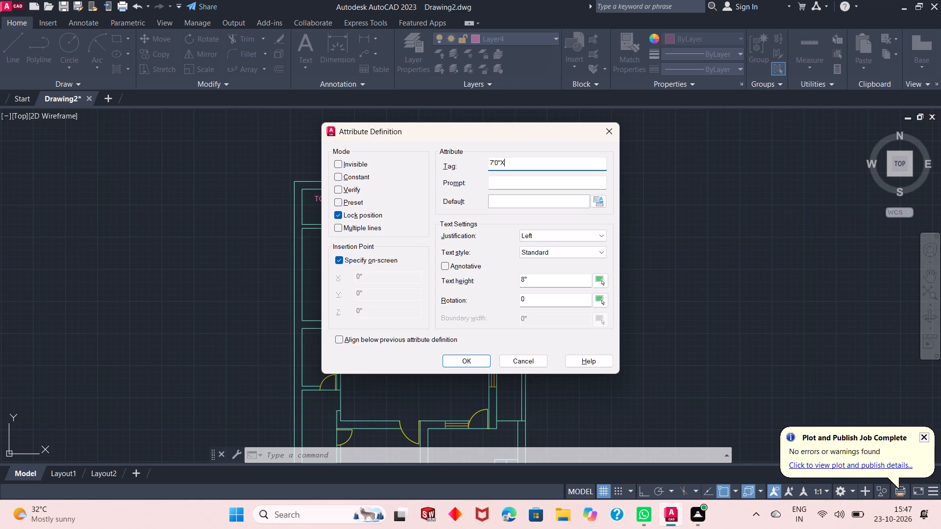
type("4'")
type("7\"")
key("Return")
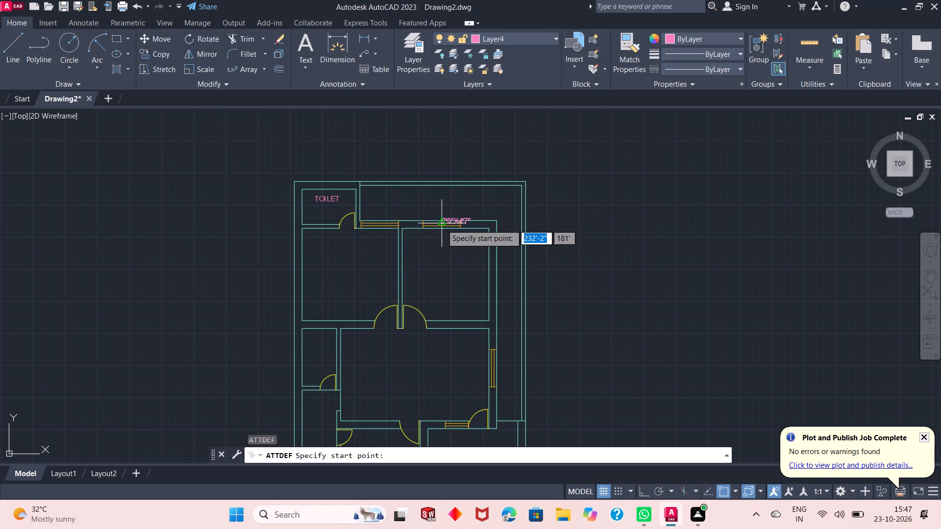
scroll(314, 211, "up", 1)
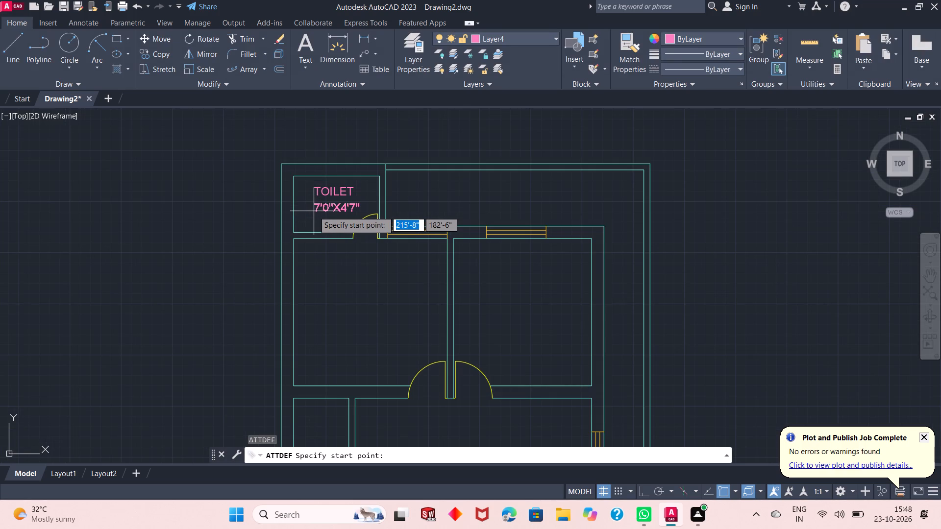
left_click(313, 209)
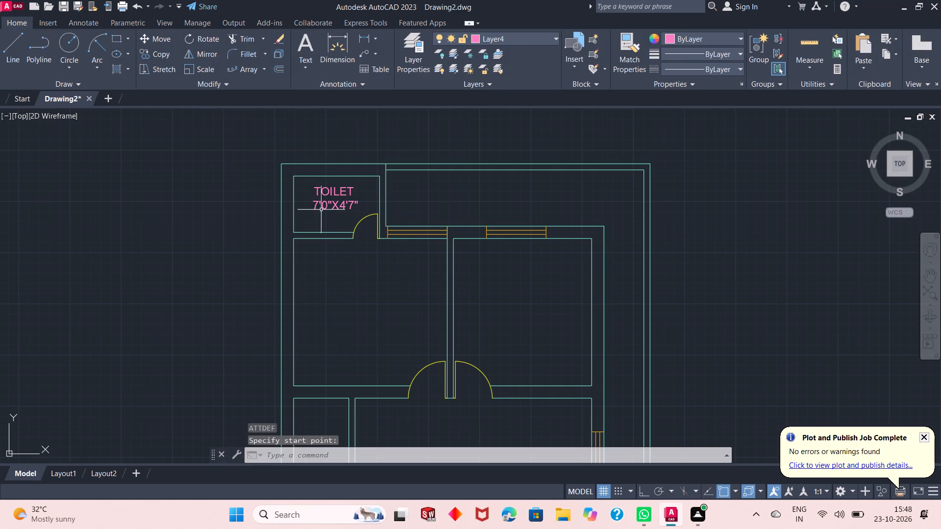
Define an OPEN attribute tag and place it in the open strip beside the toilet along the plan's upper edge.
scroll(245, 191, "down", 1)
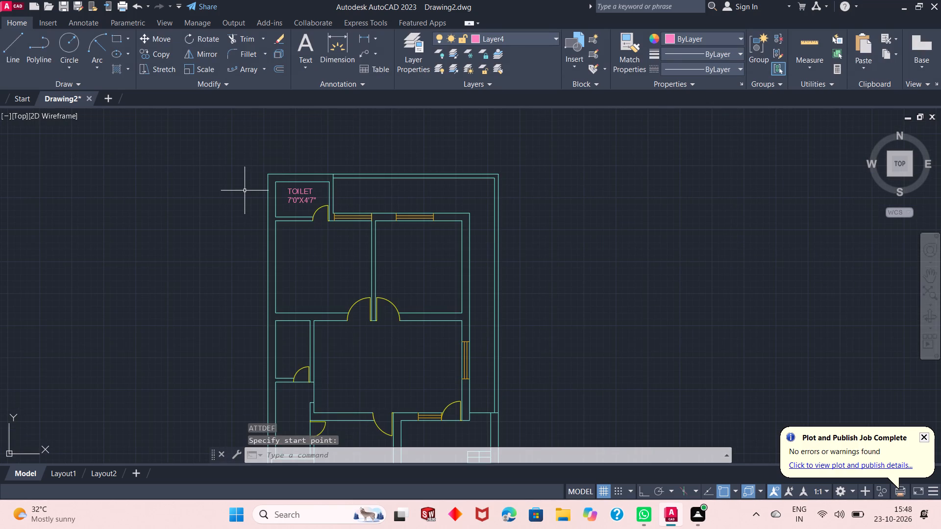
key("Return")
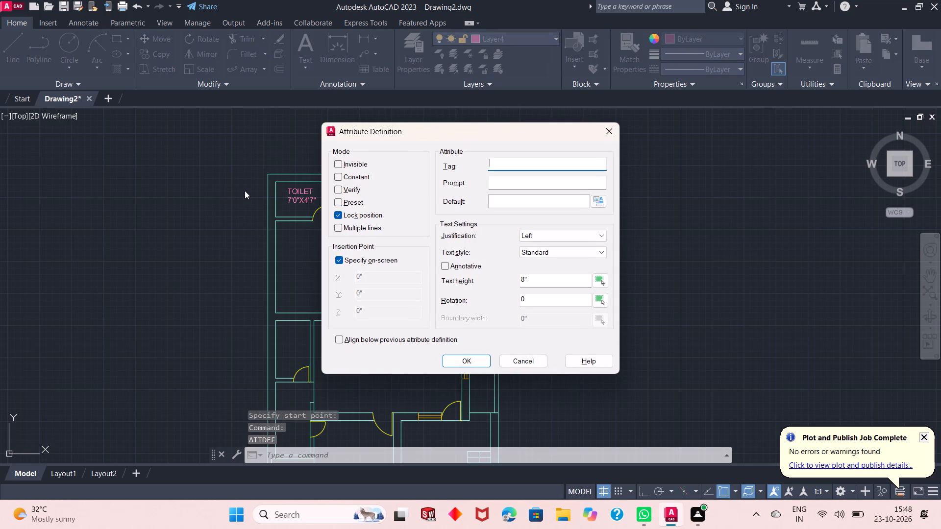
type("OPEN")
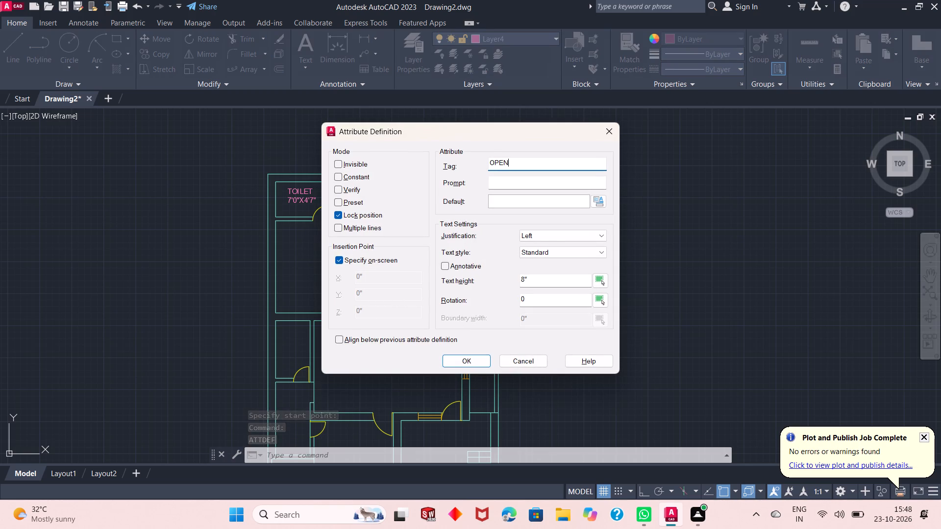
key("Return")
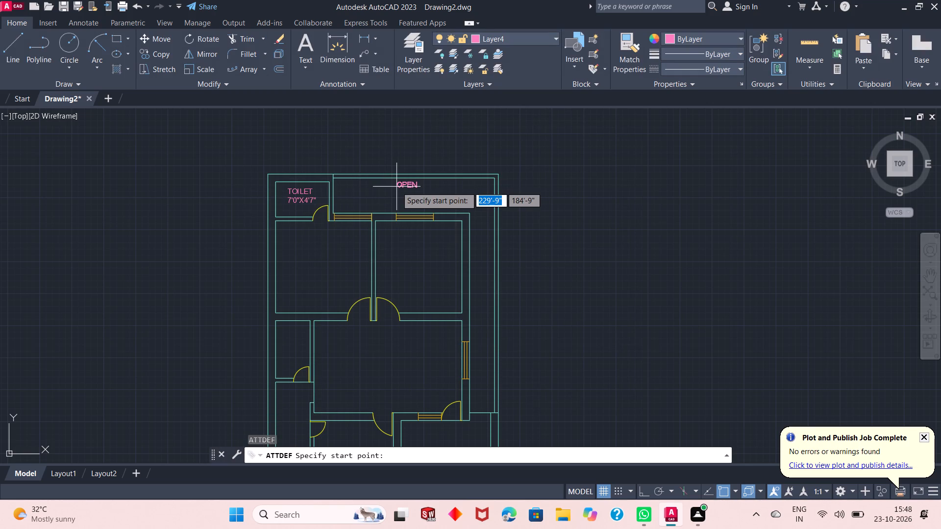
left_click(392, 188)
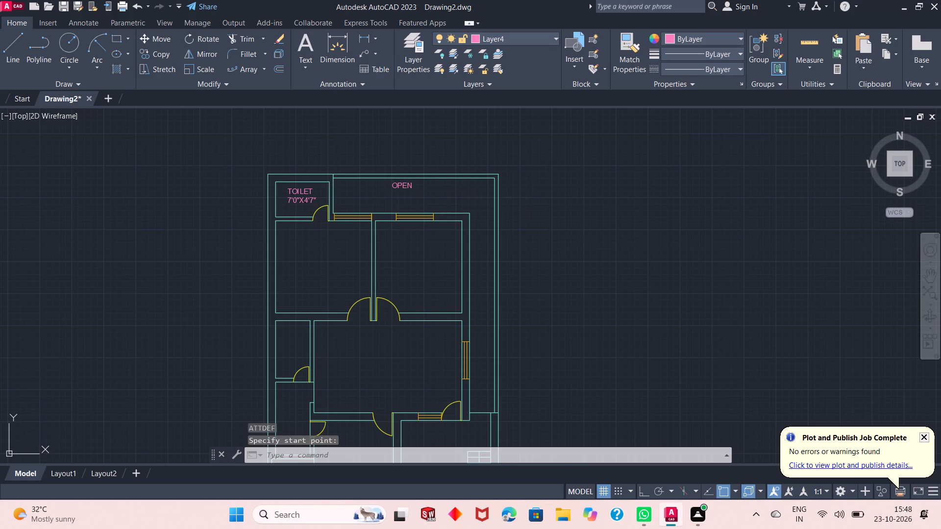
Define a 21'0"X4'7" attribute tag and place it directly below the OPEN label.
key("Return")
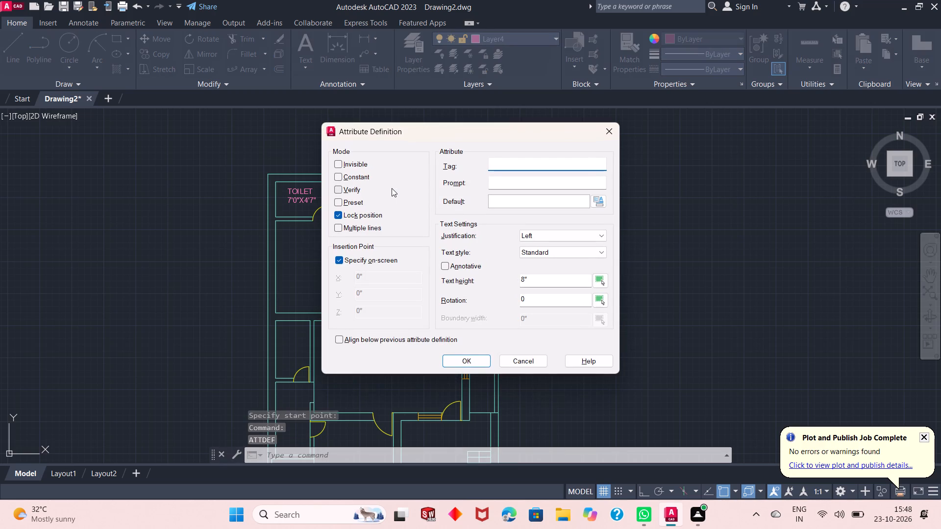
type("21")
key("apostrophe")
type("0\"")
key("x")
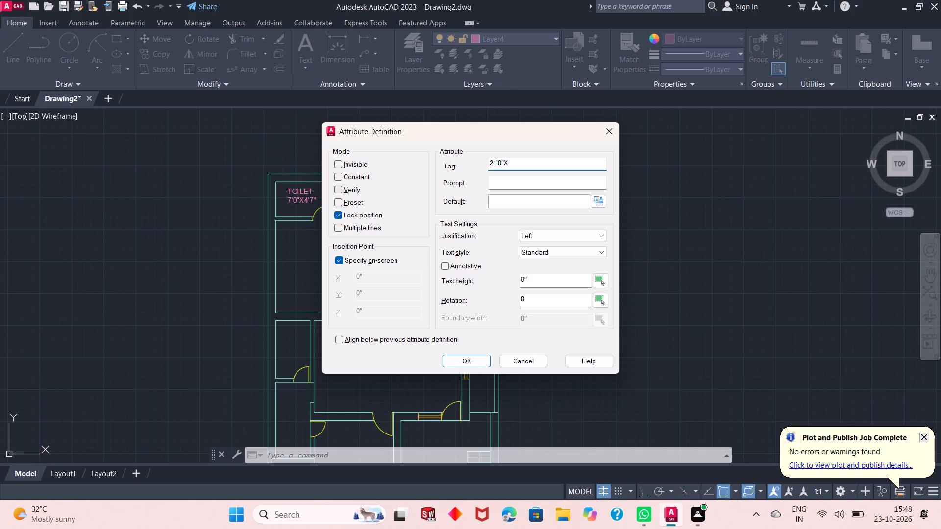
type("4'7\"")
key("Return")
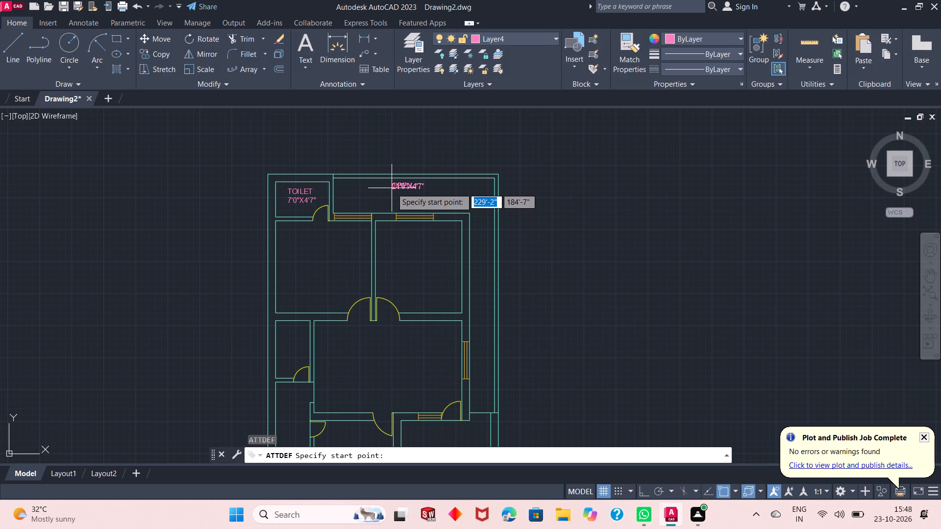
scroll(392, 192, "up", 2)
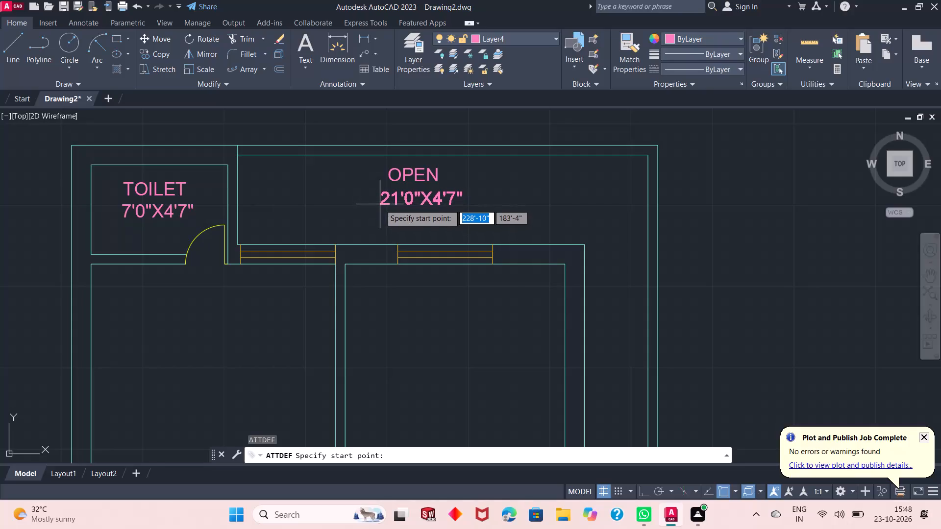
left_click(380, 204)
Define a BEDROOM attribute tag and place it in the large room directly below the toilet.
scroll(366, 150, "down", 2)
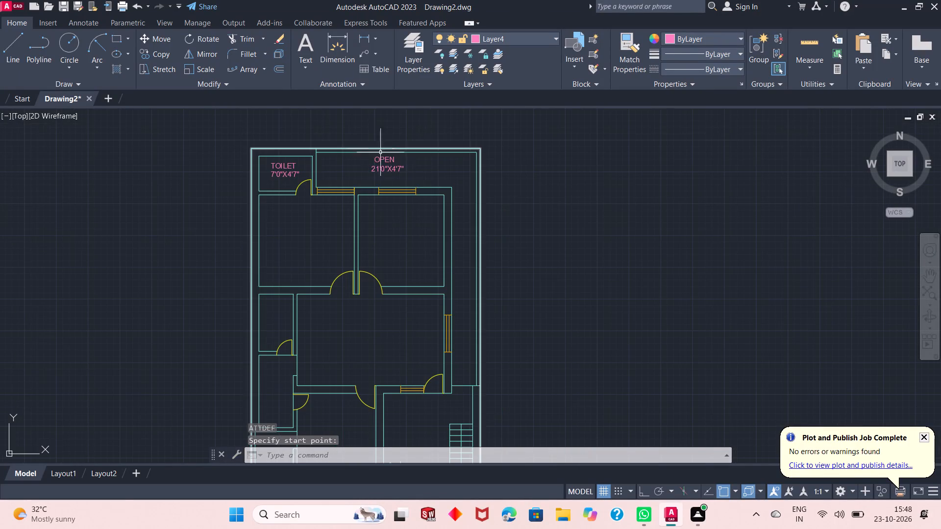
scroll(281, 264, "up", 1)
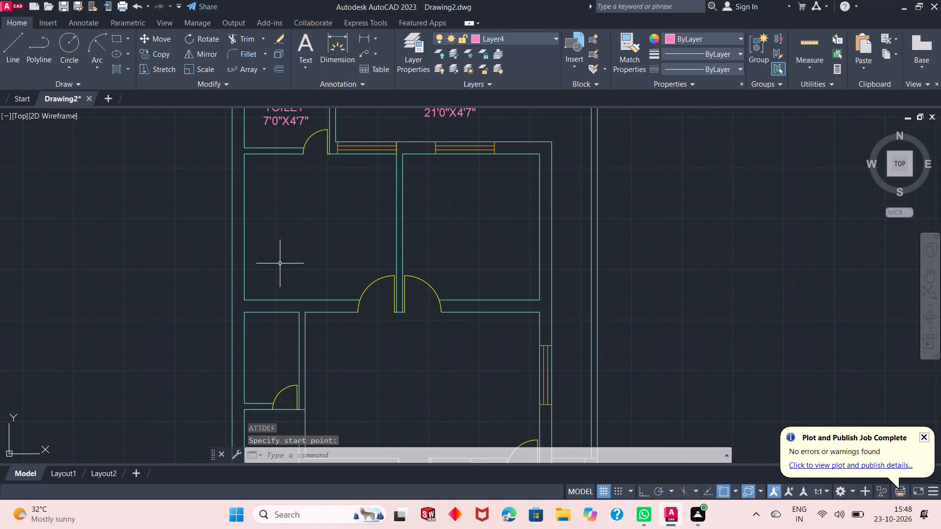
key("Return")
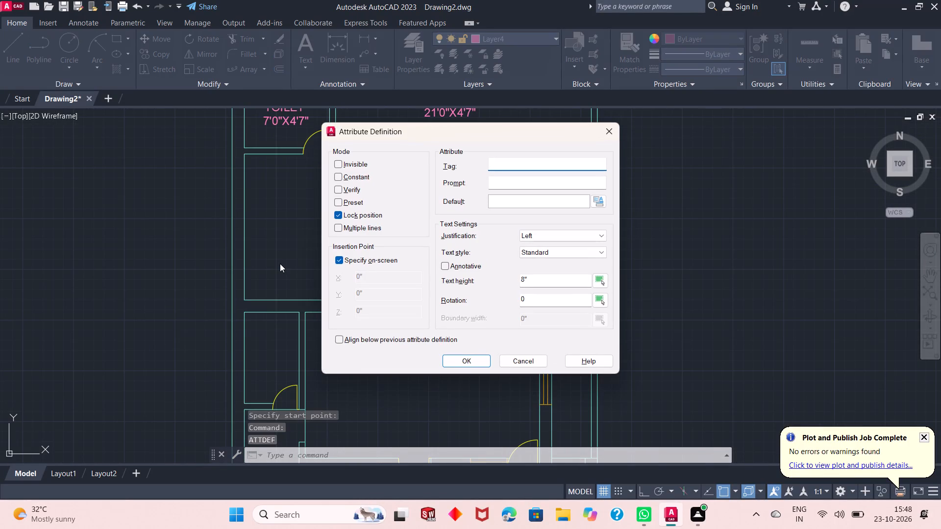
type("BED")
type("ROOM")
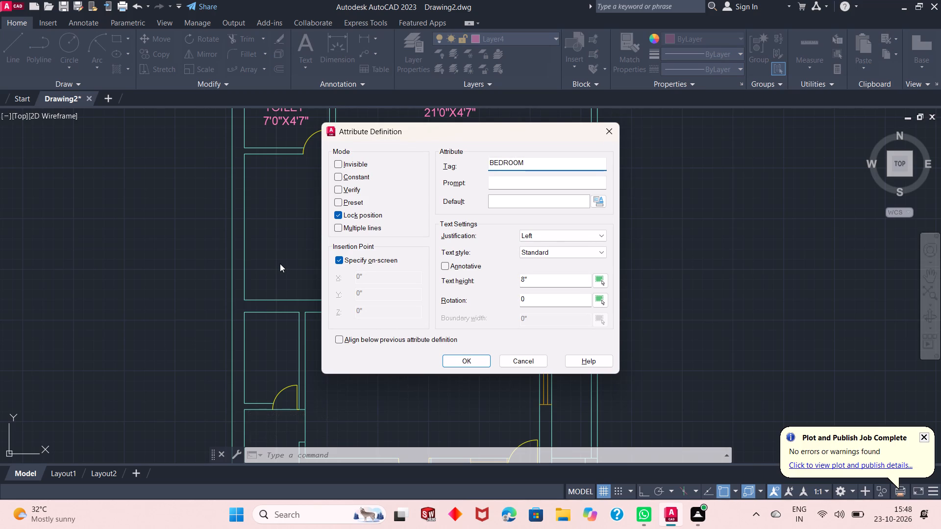
key("Return")
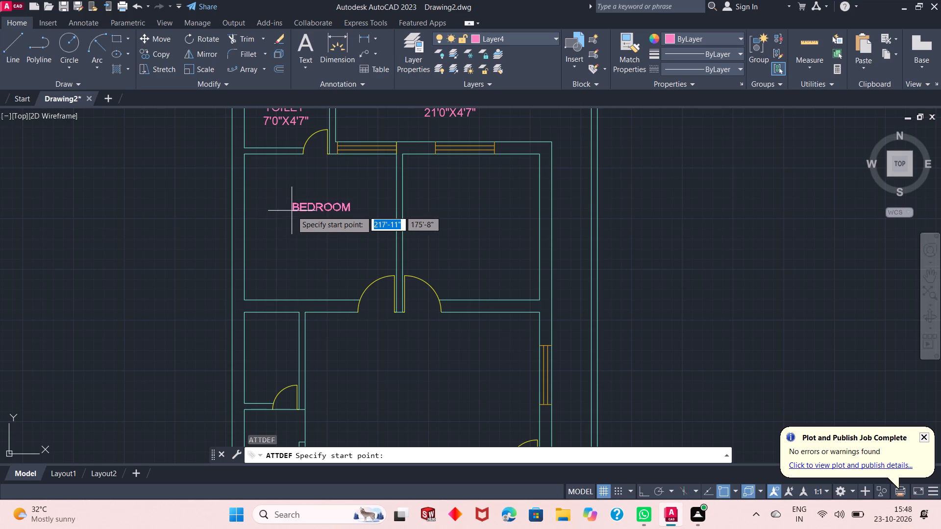
left_click(289, 209)
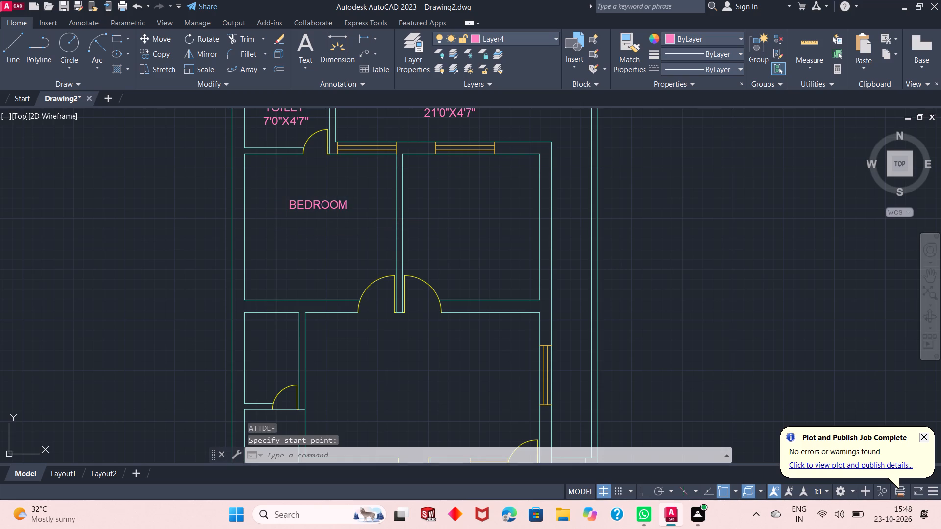
Define a 12'6"X12'0" attribute tag and place it directly below the BEDROOM label.
key("Return")
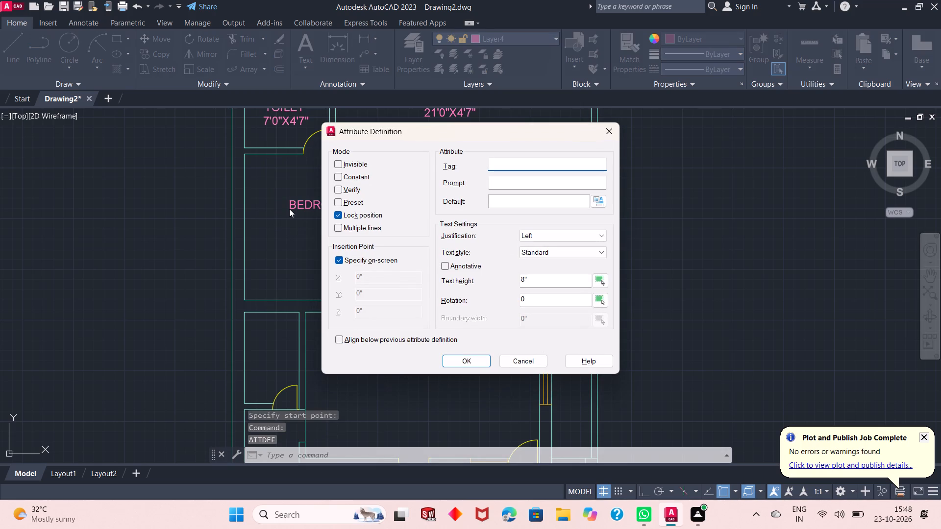
type("12'")
key("6")
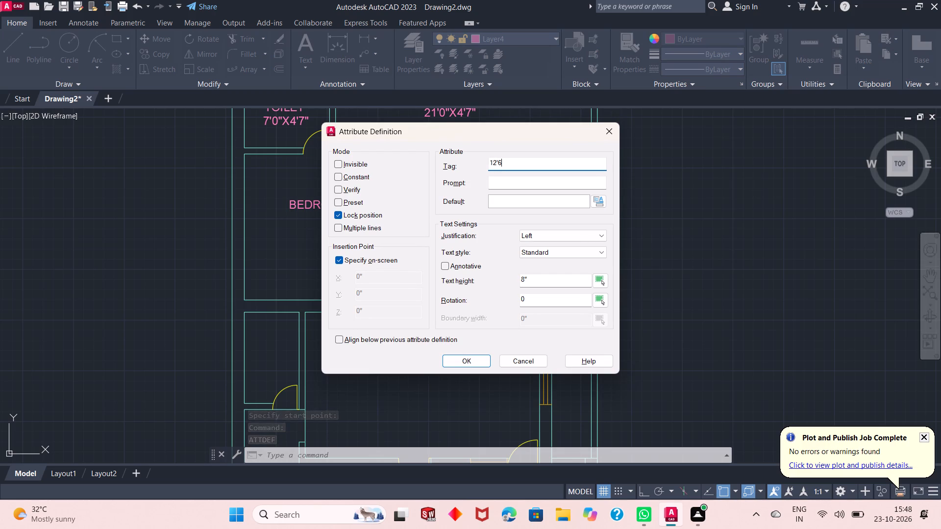
type("\"X")
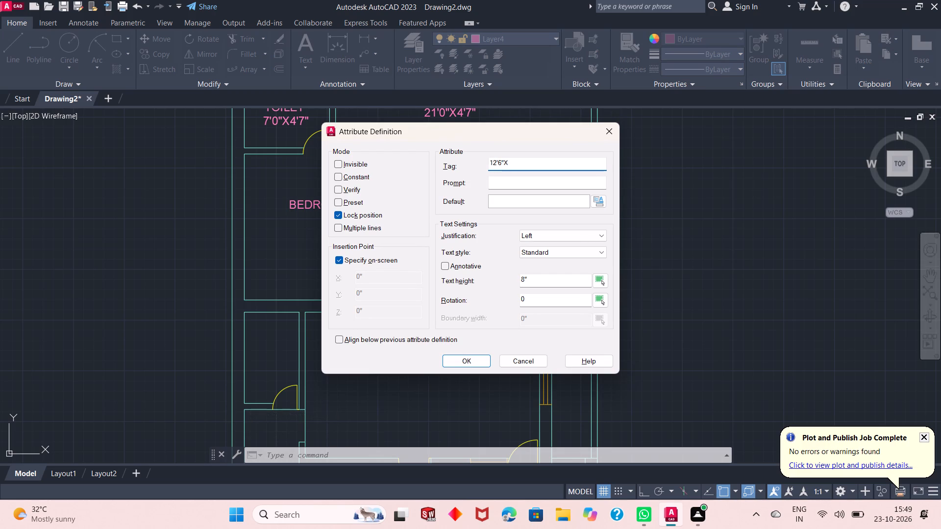
type("12'0\"")
key("Return")
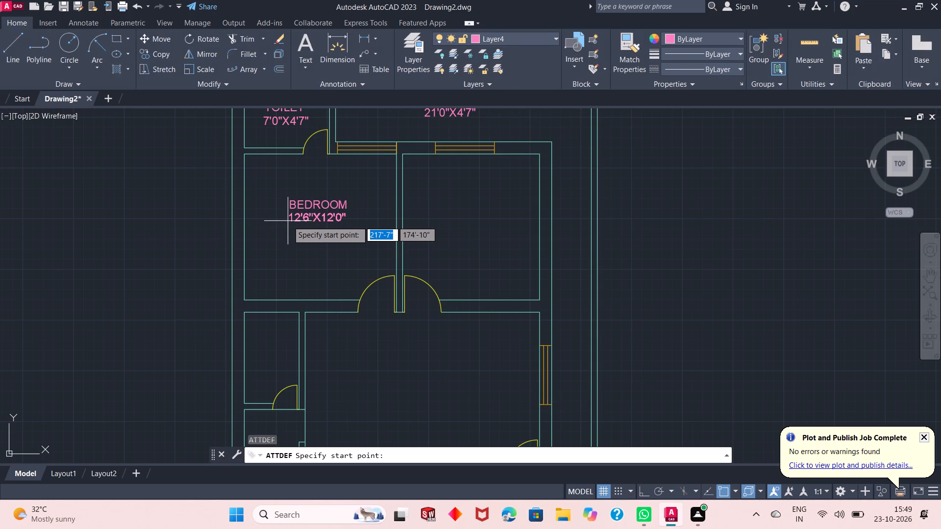
left_click(288, 221)
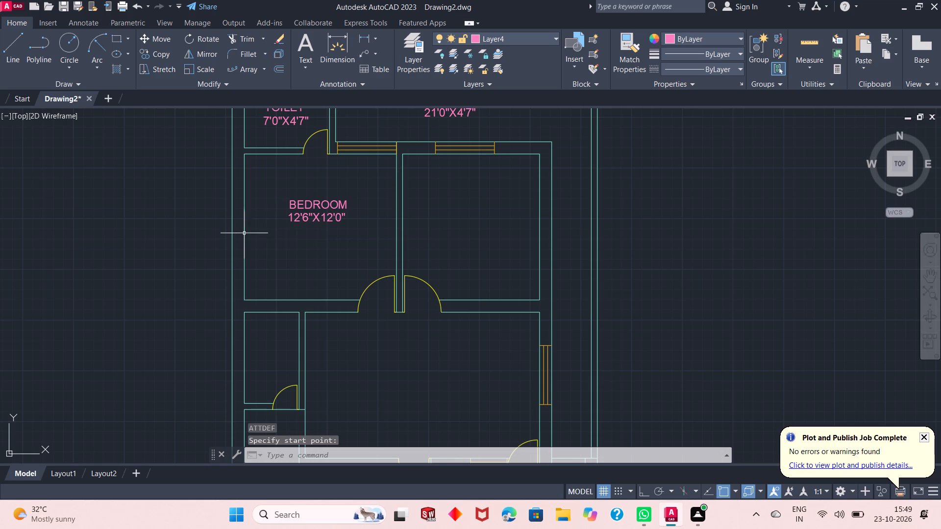
Define a second BEDROOM attribute tag and place it in the adjoining room on the plan's right side.
key("Return")
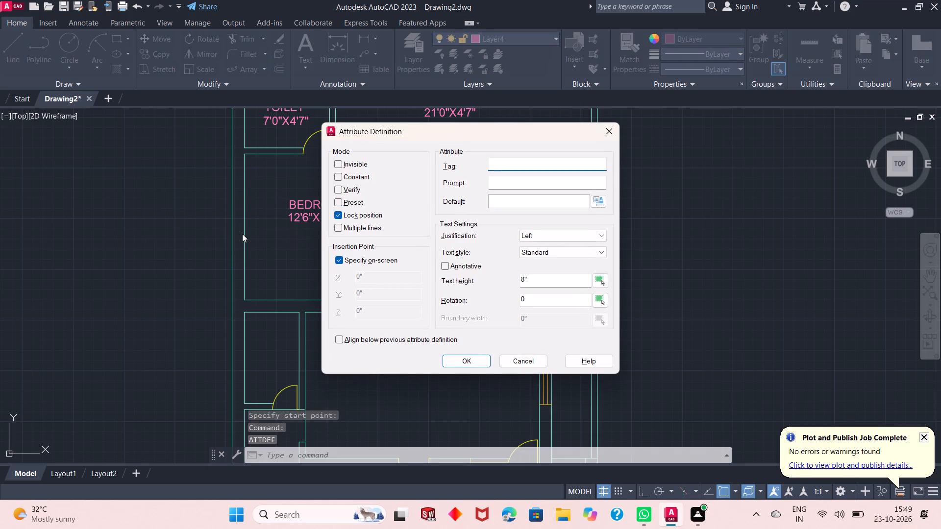
type("BEDROOM")
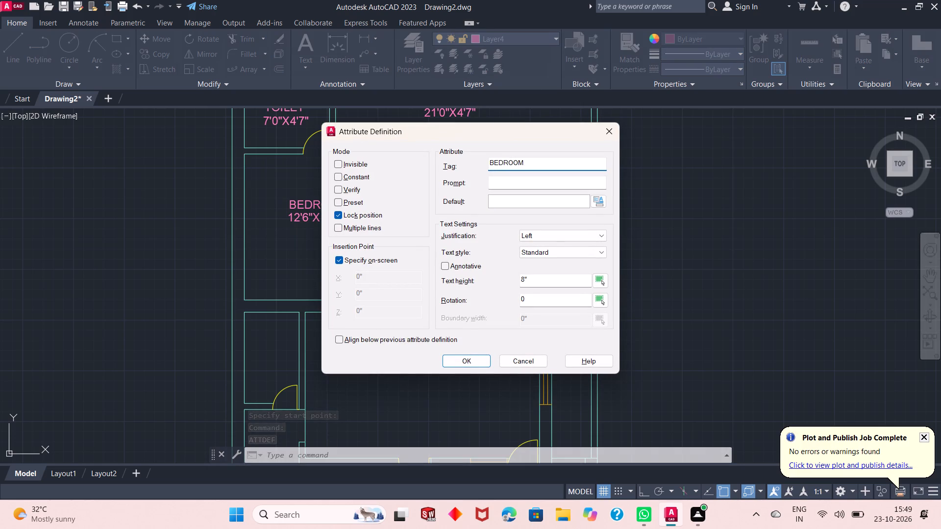
key("Return")
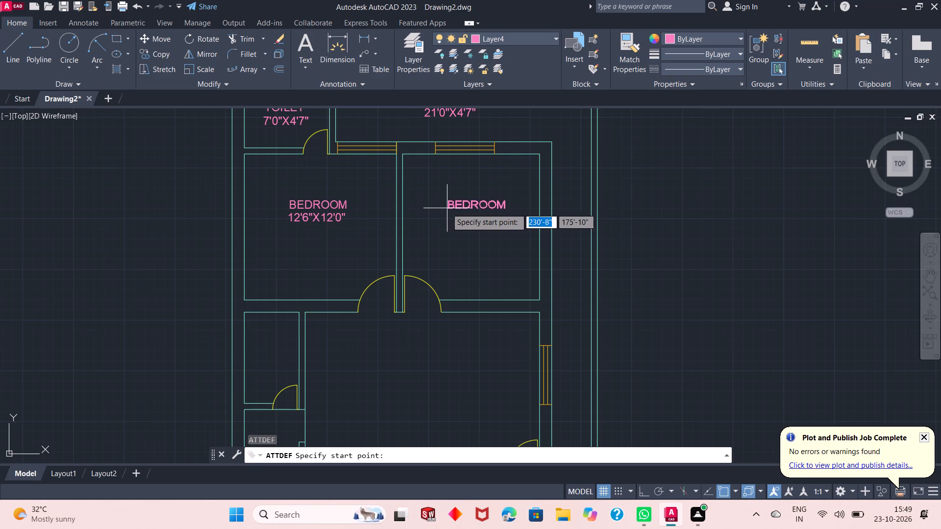
left_click(446, 209)
Define an 11'3"X12'0" attribute tag and place it directly below the second BEDROOM label.
key("Return")
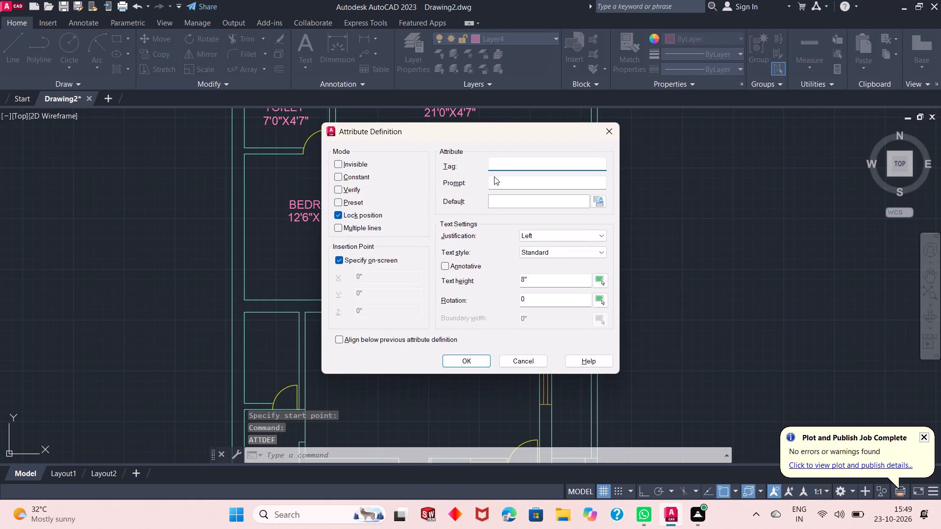
type("11'3\"")
key("x")
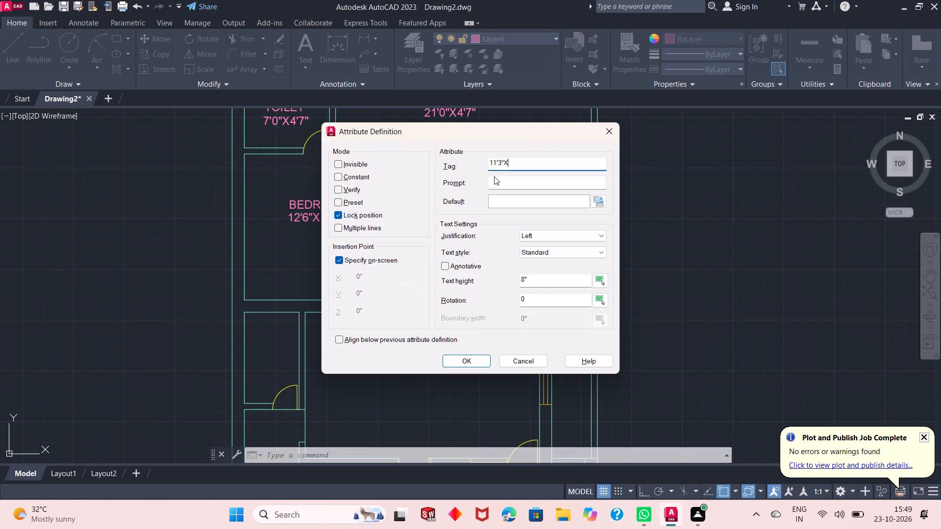
type("12")
type("'0\"")
key("Return")
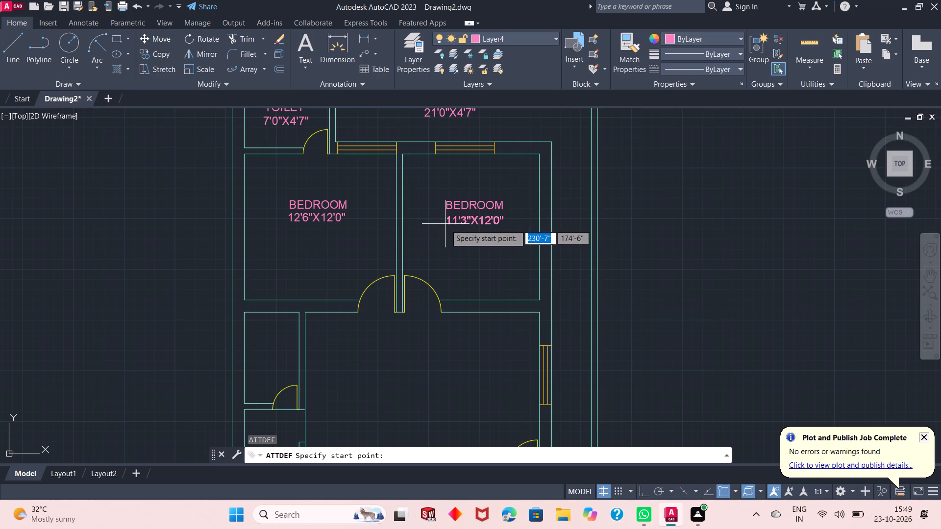
left_click(446, 224)
Define a TOILET attribute tag and place it in the small narrow room below the 12'6"X12'0" bedroom.
scroll(320, 170, "down", 1)
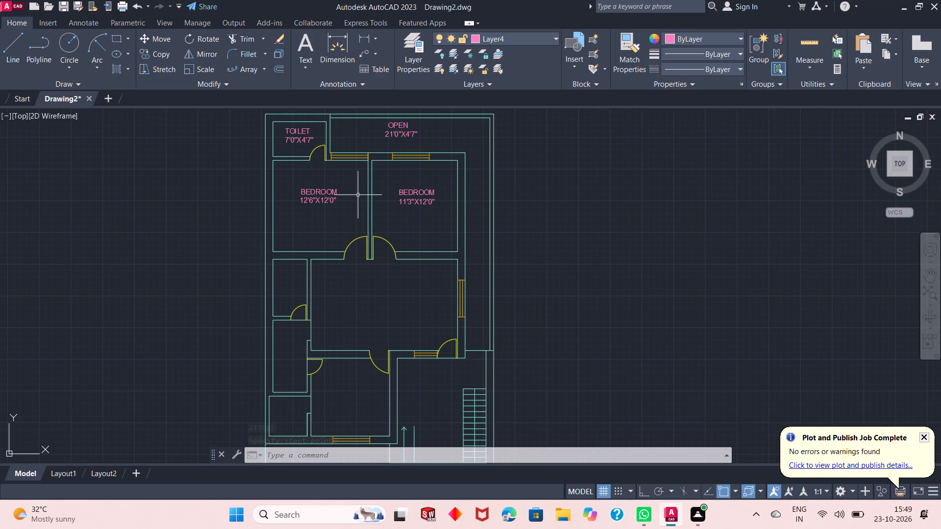
scroll(340, 155, "down", 1)
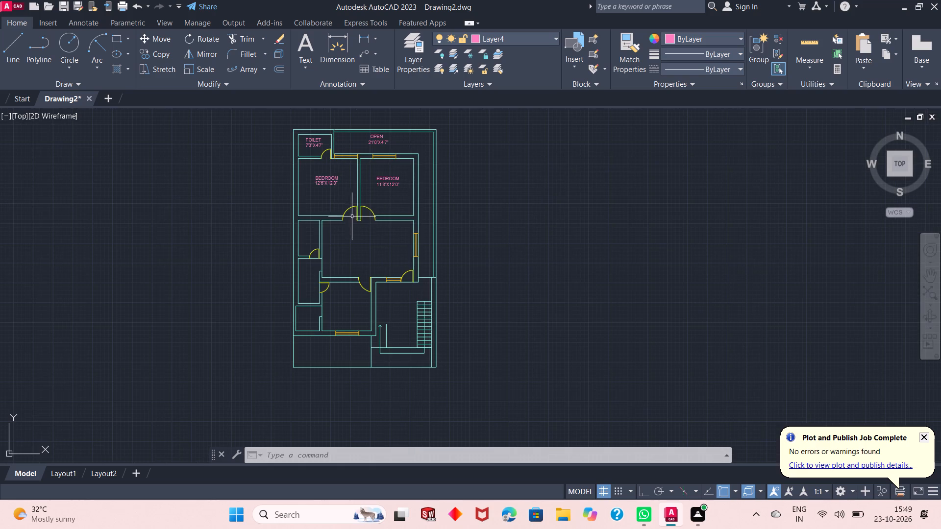
scroll(363, 287, "up", 1)
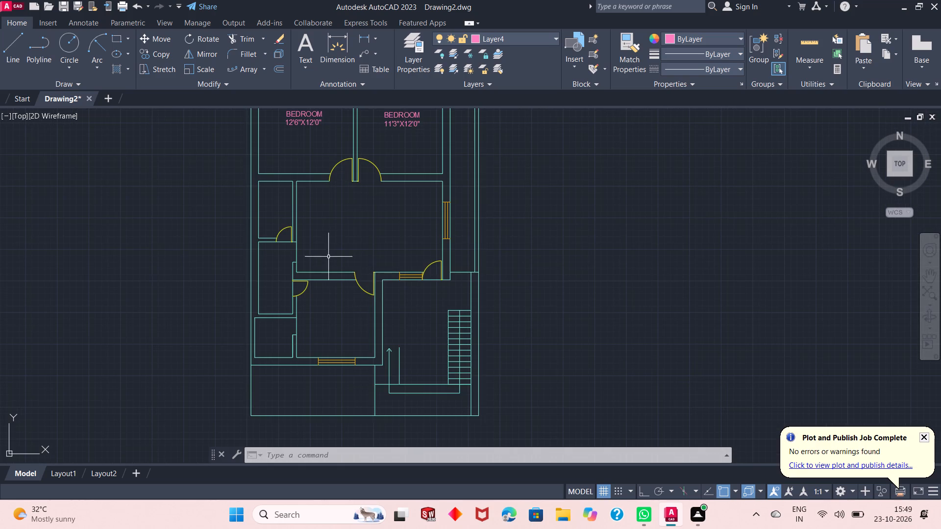
scroll(281, 191, "up", 1)
key("Return")
type("TOILETY")
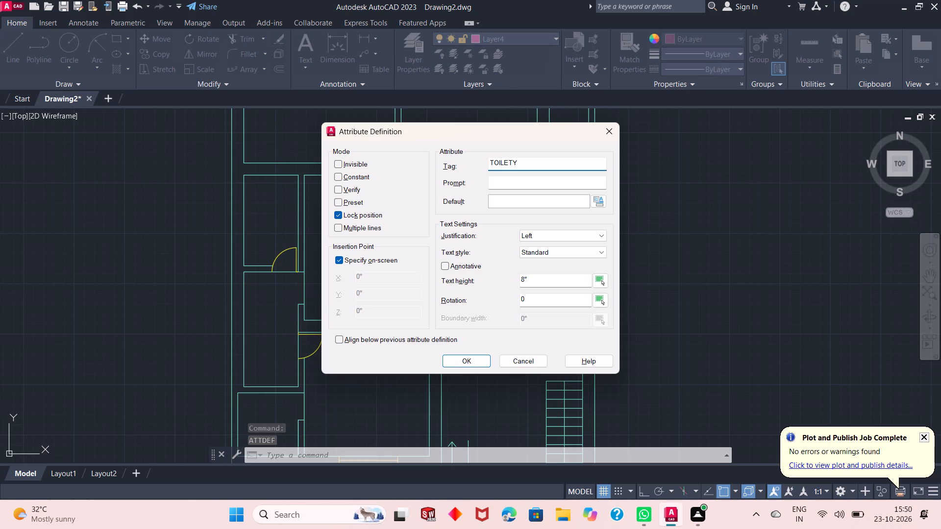
key("BackSpace")
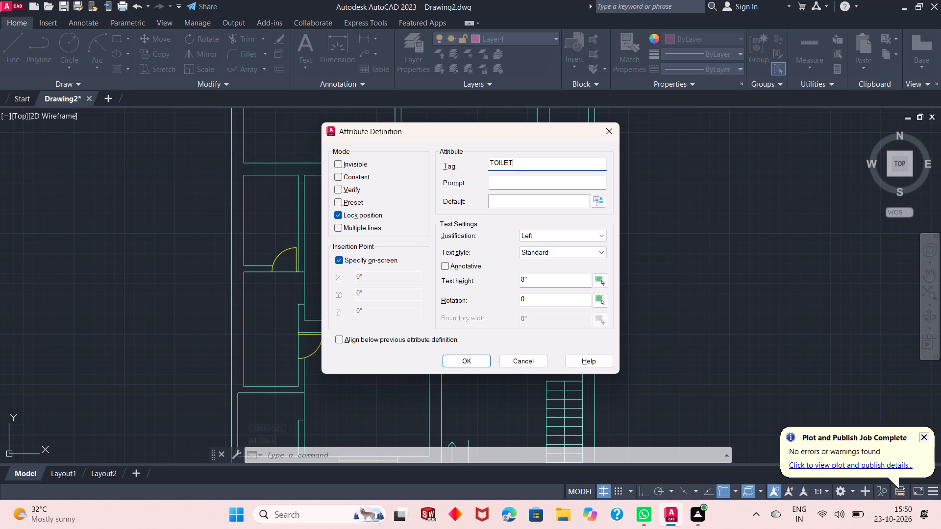
key("Return")
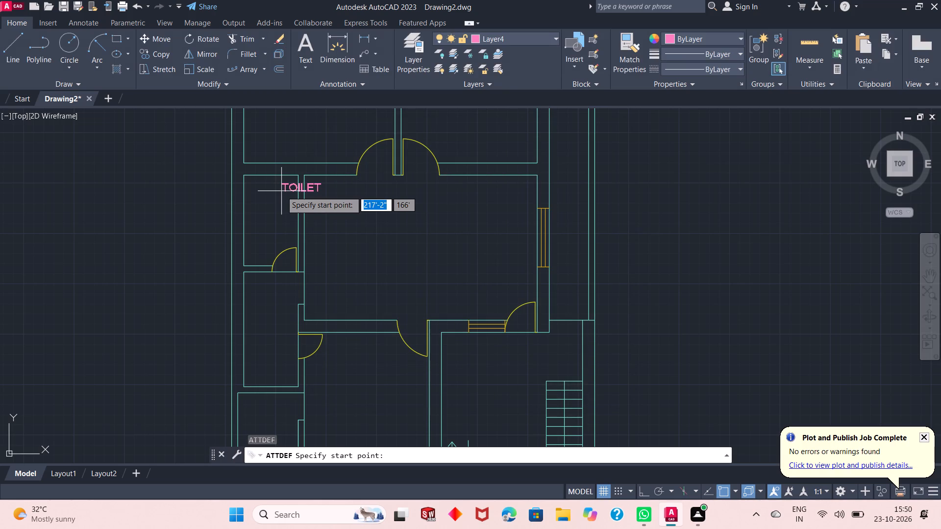
left_click(253, 201)
Define a 4'6"X7'6" attribute tag and place it directly below the new TOILET label.
key("Return")
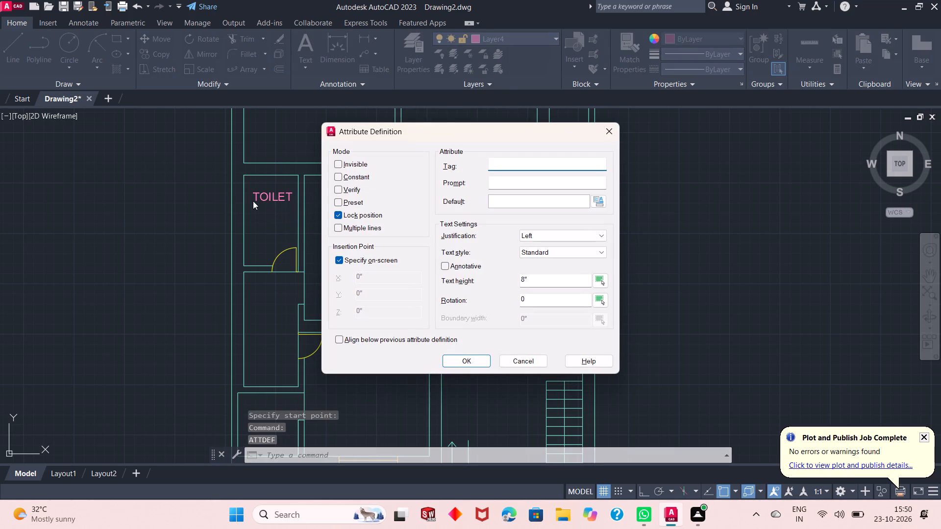
type("4'6\"")
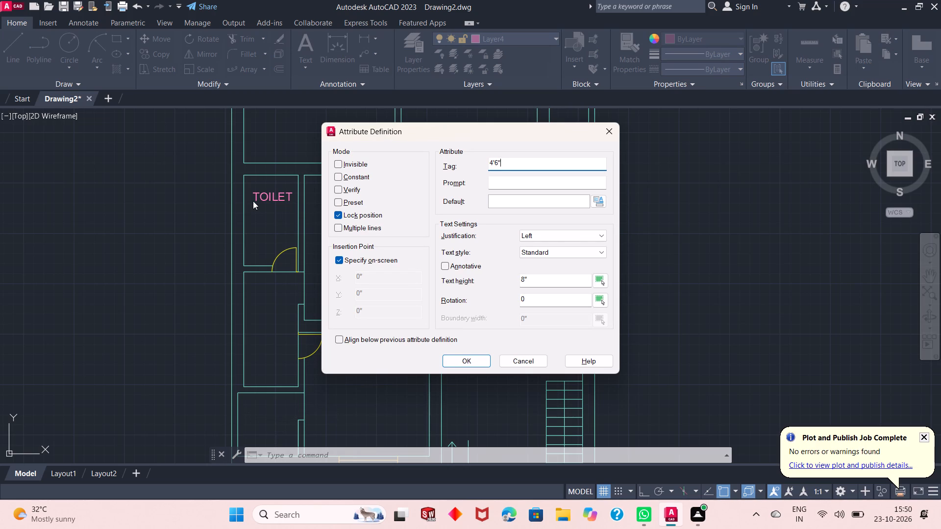
key("x")
type("7'6\"")
key("Return")
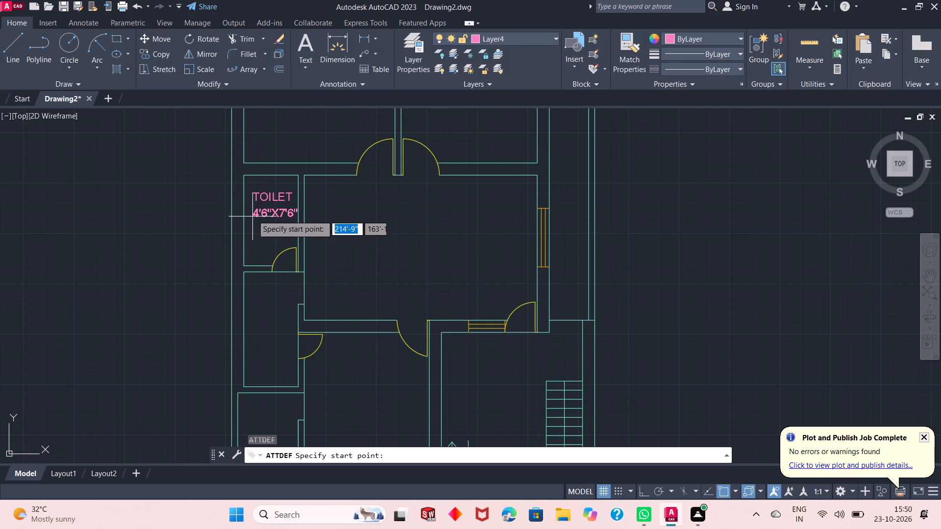
scroll(252, 215, "up", 2)
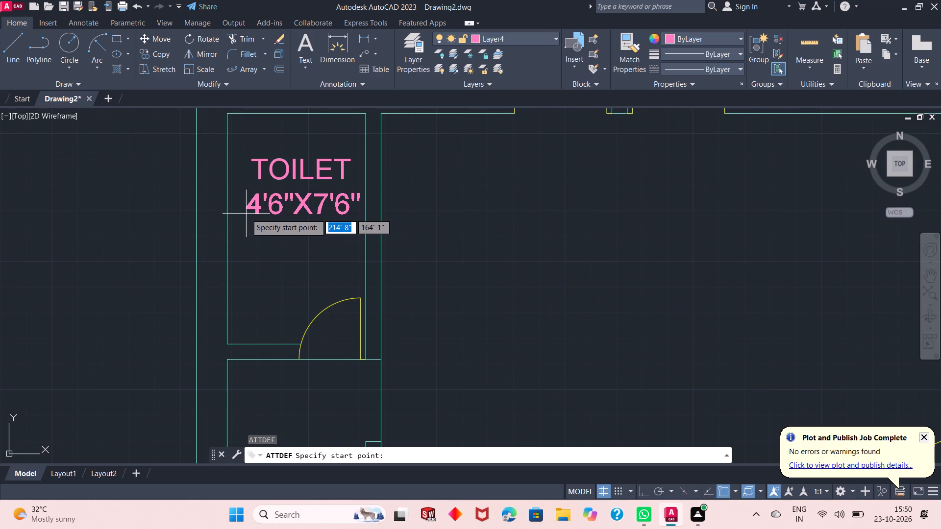
left_click(246, 214)
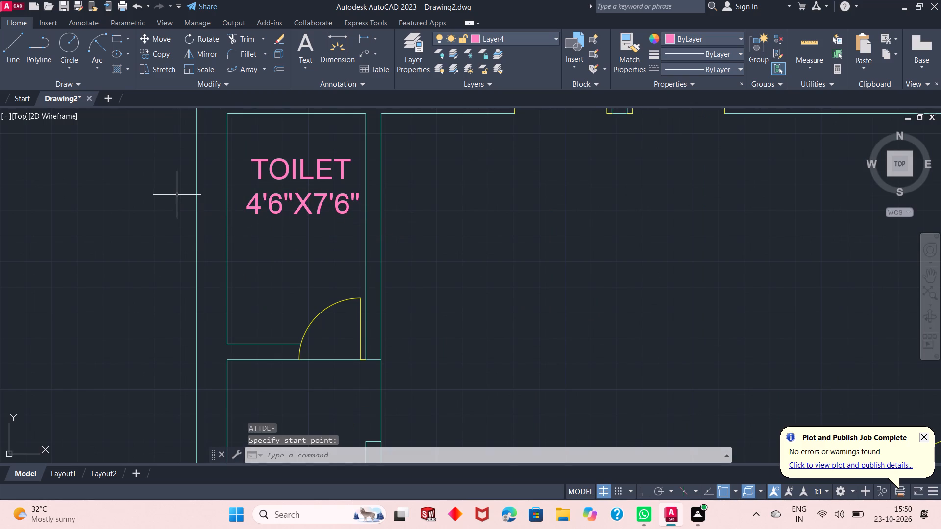
Define a WASH attribute tag and place it in the narrow room directly below the 4'6"X7'6" toilet.
scroll(177, 195, "down", 1)
scroll(232, 181, "down", 2)
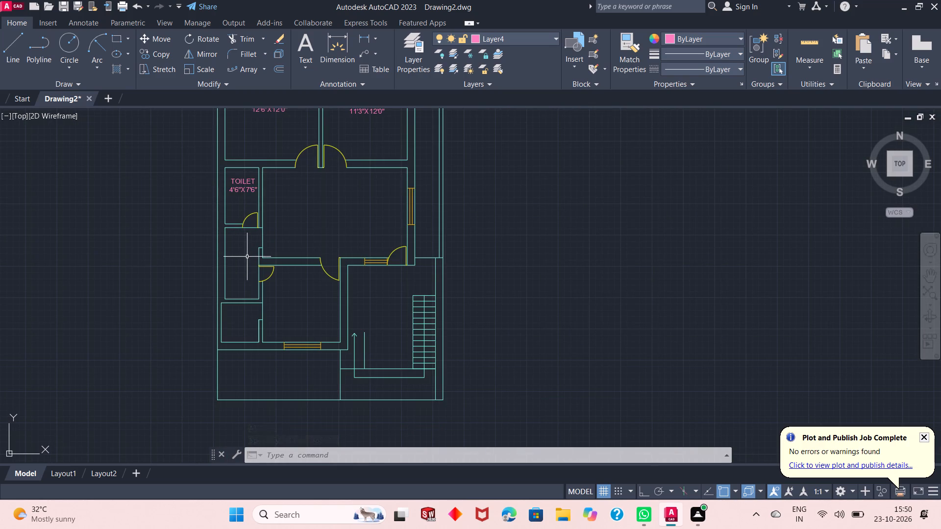
key("Return")
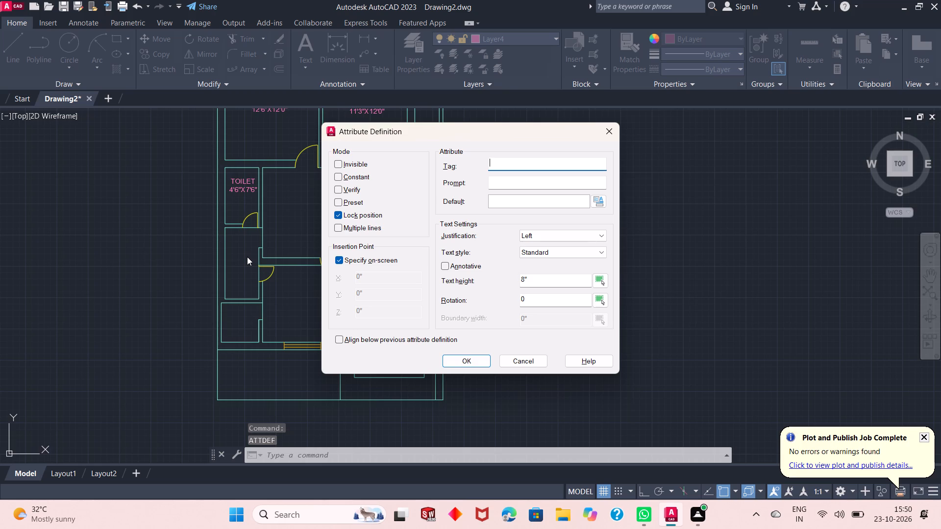
type("WA")
key("s")
key("g")
key("BackSpace")
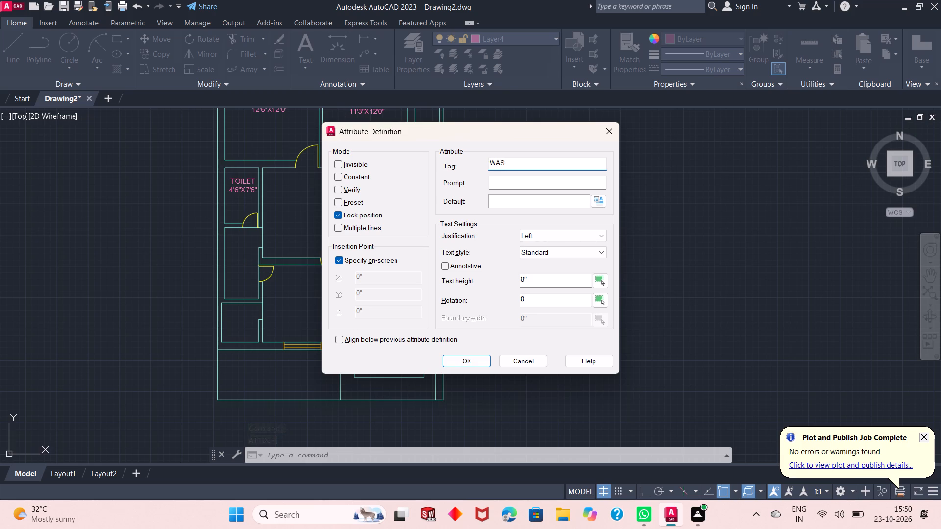
key("h")
key("Return")
scroll(247, 256, "up", 1)
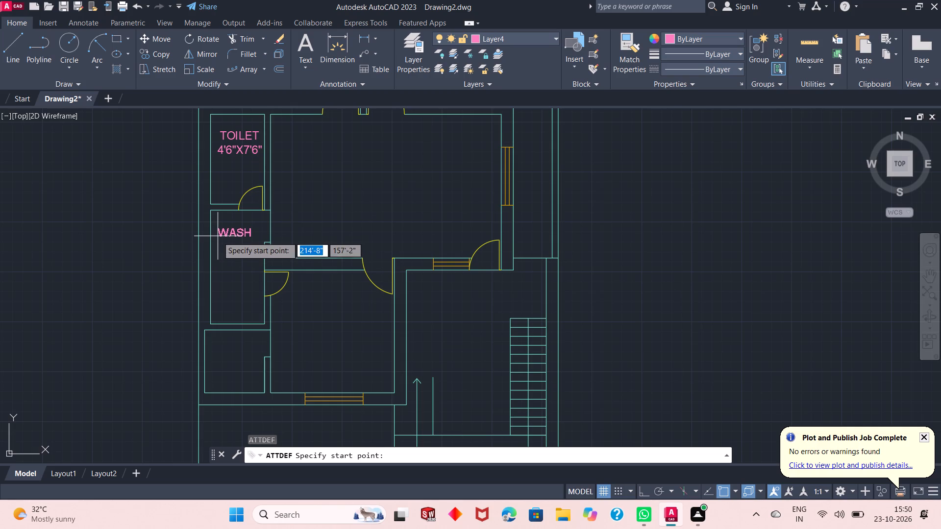
scroll(217, 243, "up", 1)
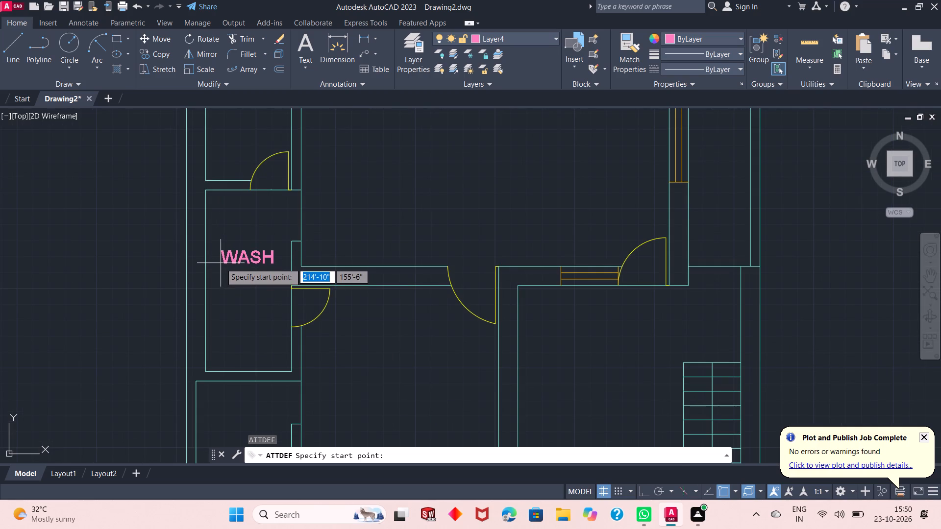
left_click(221, 263)
Define a 4'6"X9'6" attribute tag and place it directly below the WASH label.
key("Return")
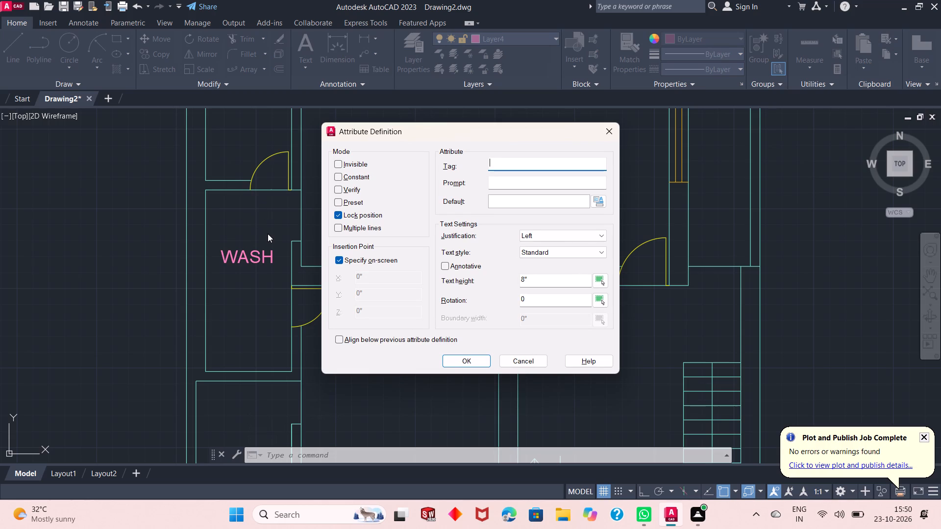
scroll(268, 234, "down", 2)
scroll(255, 301, "down", 2)
type("4'")
type("6\"")
type("X9'6\"")
key("Return")
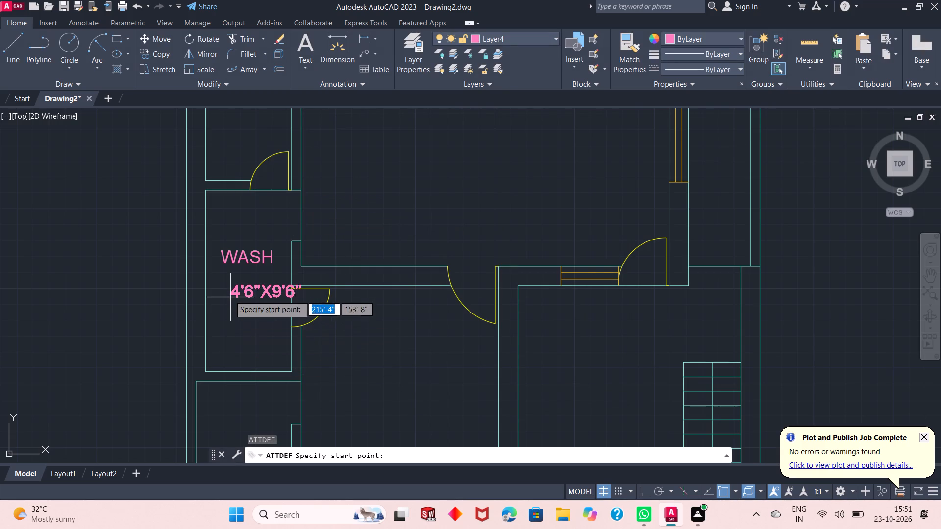
left_click(215, 284)
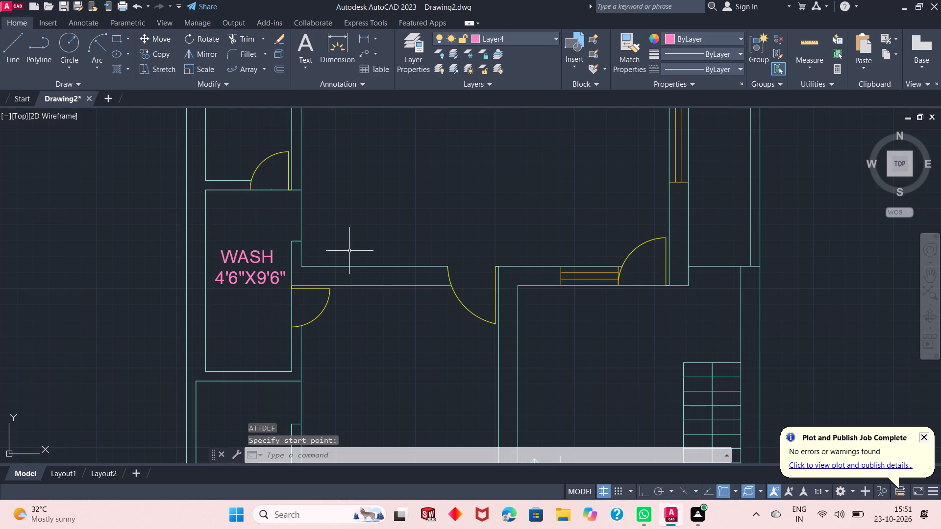
Define a STORE attribute tag and place it in the small room directly below the wash area.
key("Return")
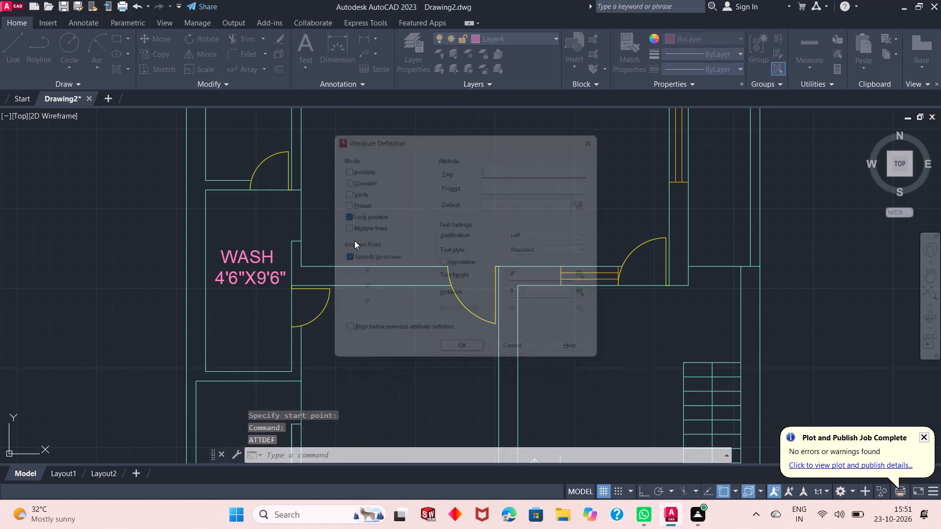
type("STORE")
key("period")
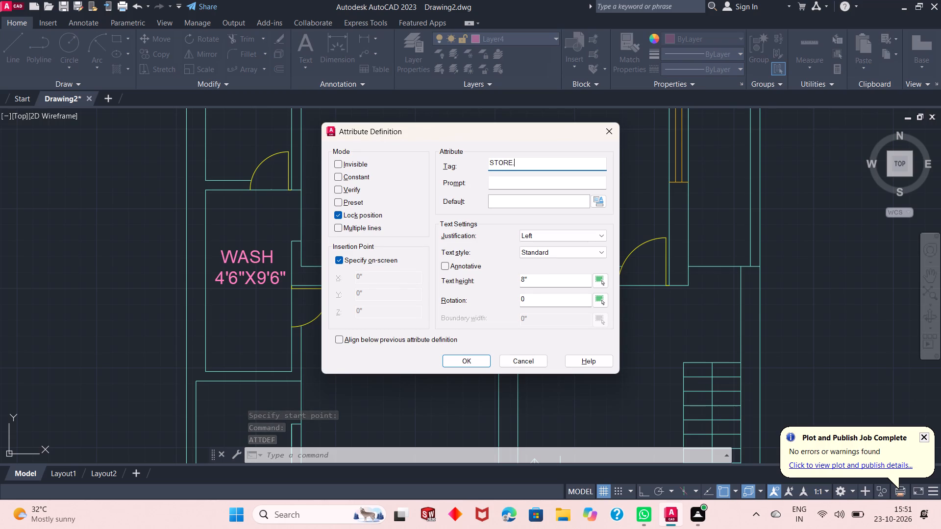
key("BackSpace")
key("Return")
scroll(327, 205, "down", 2)
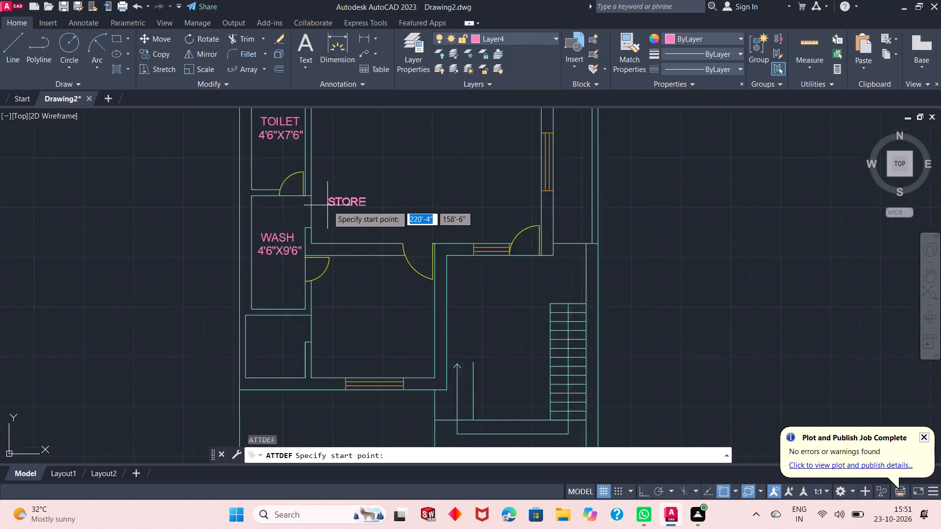
scroll(277, 300, "up", 3)
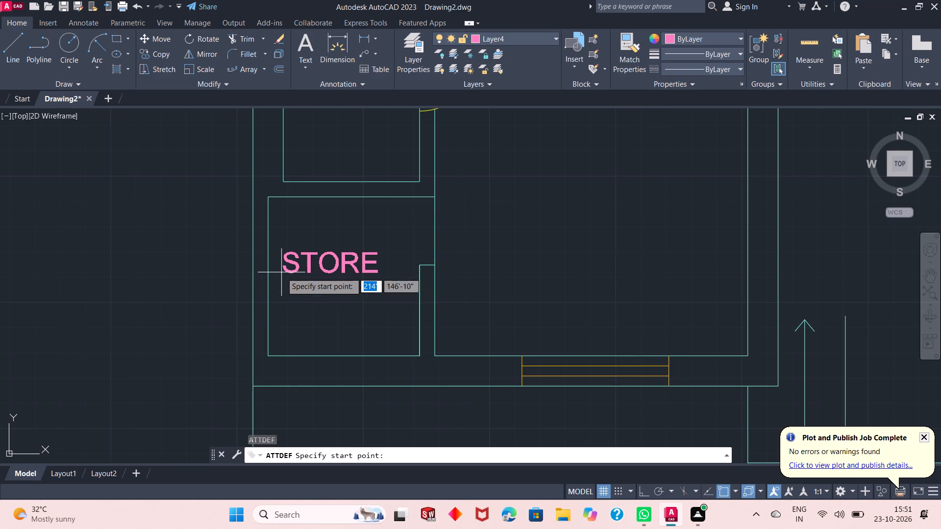
left_click(290, 256)
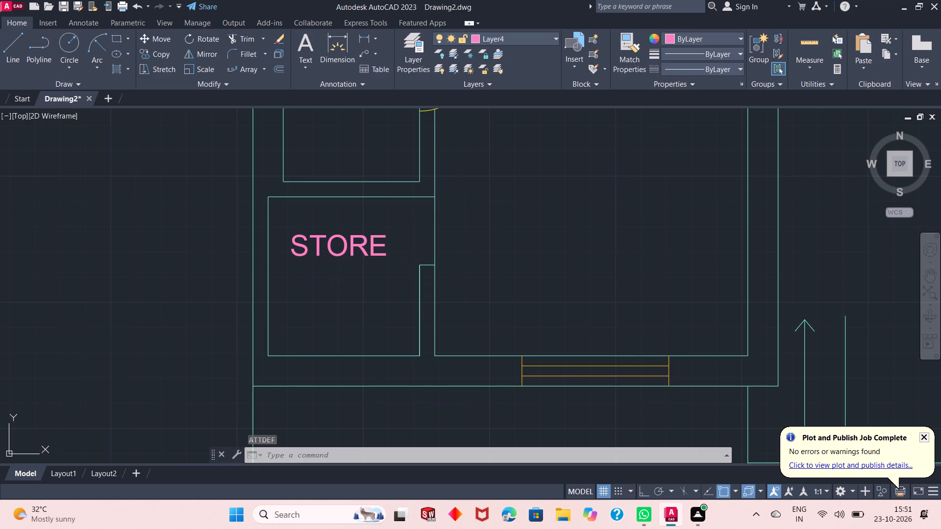
Define a 4'10"X5'3" attribute tag and place it directly below the STORE label.
key("Return")
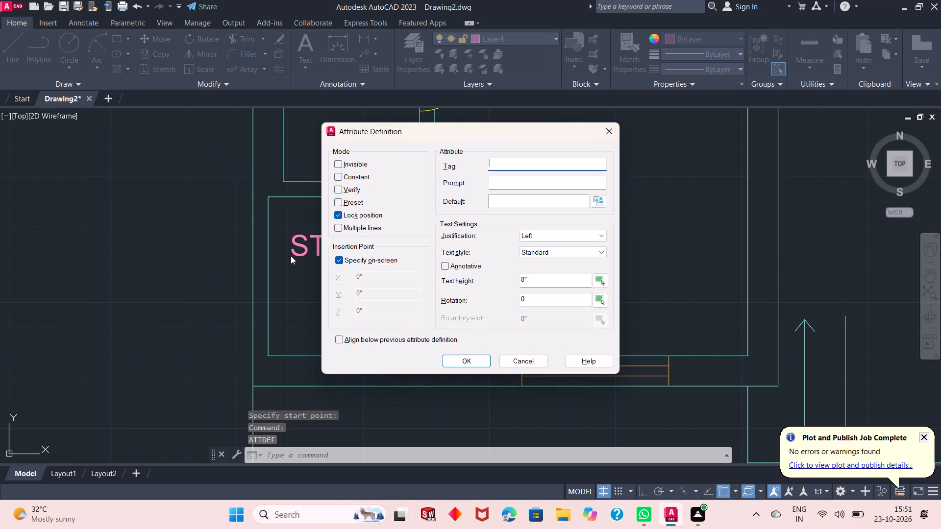
type("4'10")
type("\"X")
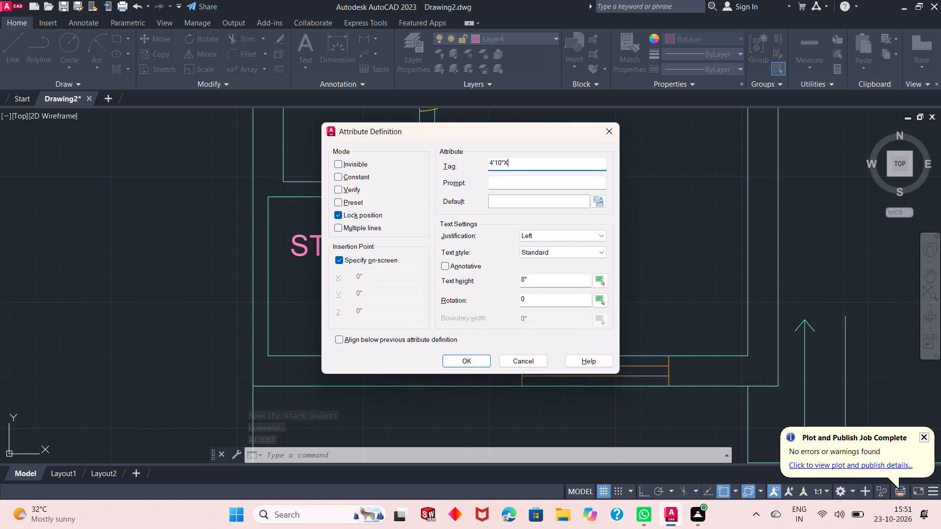
type("5'3\"")
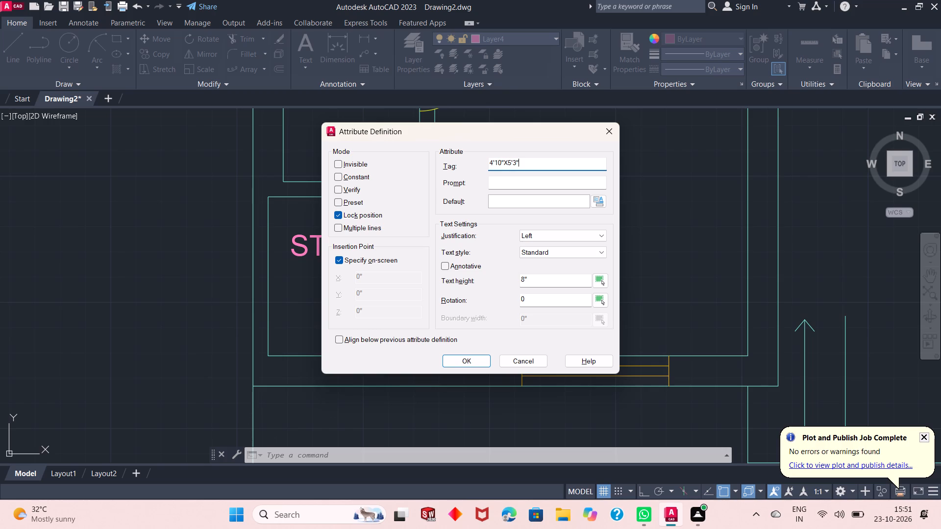
key("Return")
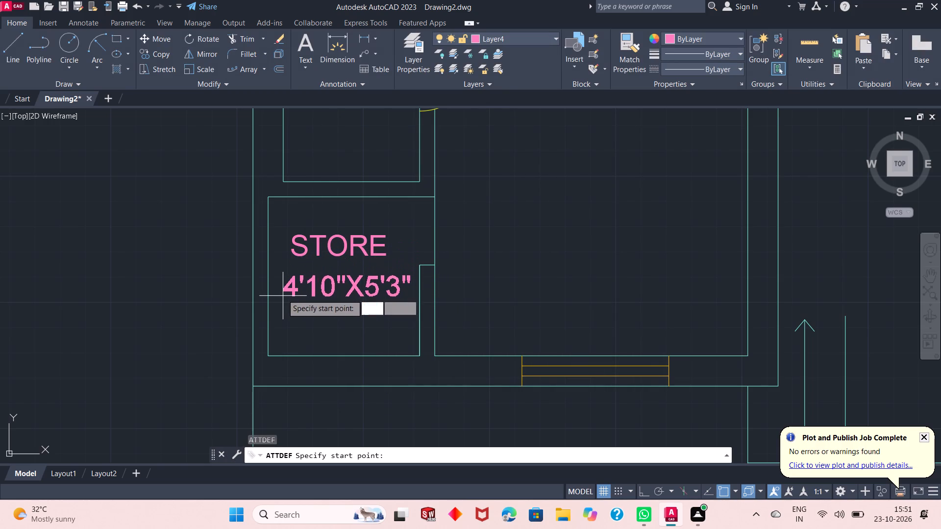
left_click(281, 288)
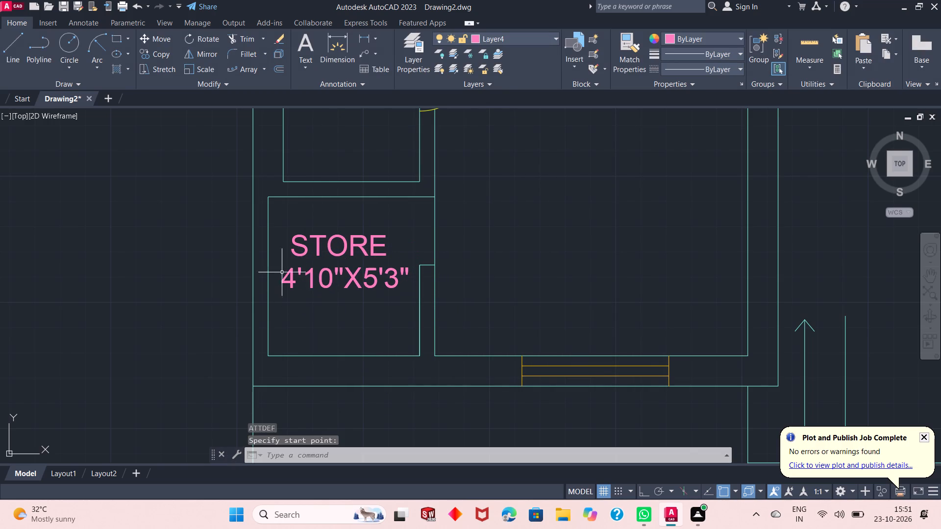
Define an OPEN attribute tag and place it in the open area along the plan's bottom edge, below the store.
scroll(266, 210, "down", 2)
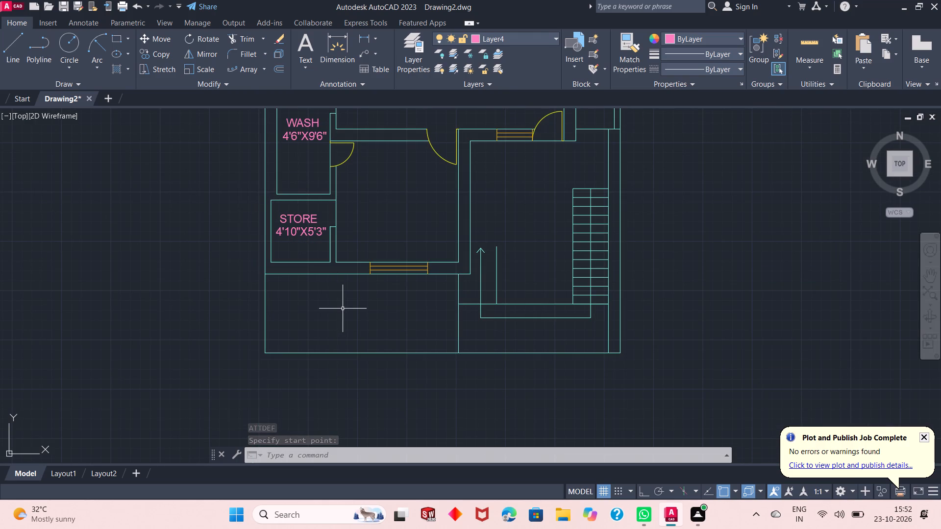
key("Return")
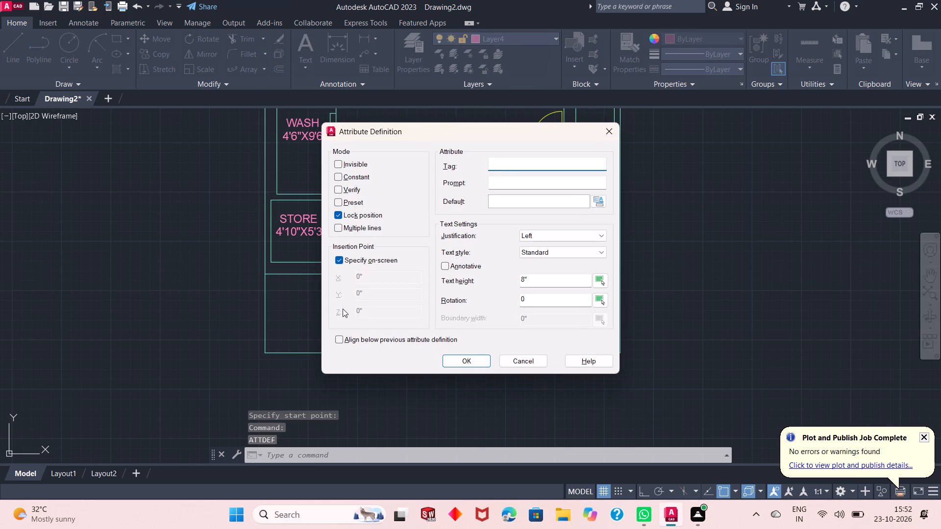
type("OPEN")
key("space")
key("BackSpace")
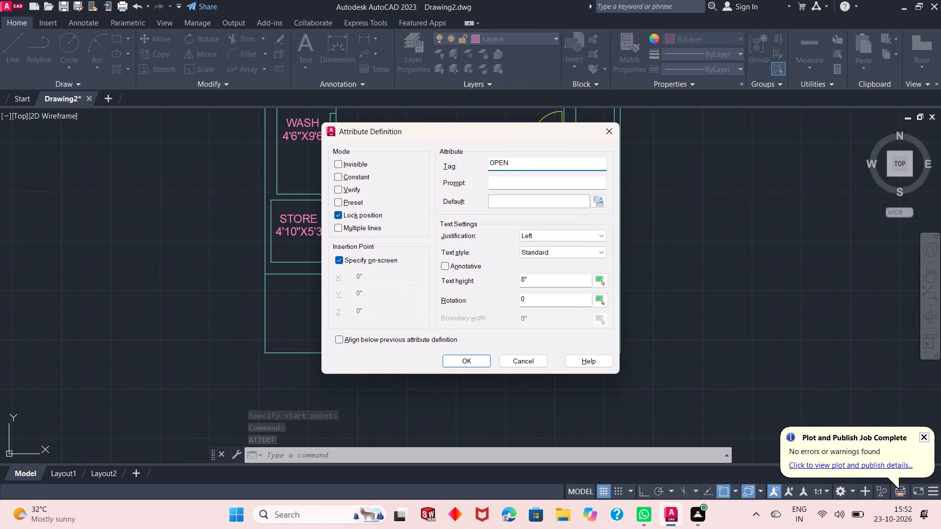
key("Return")
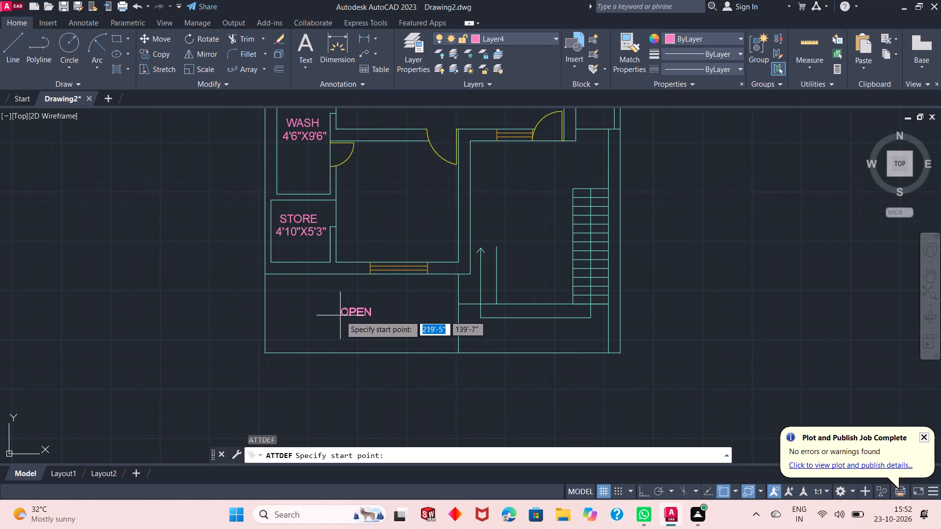
left_click(339, 314)
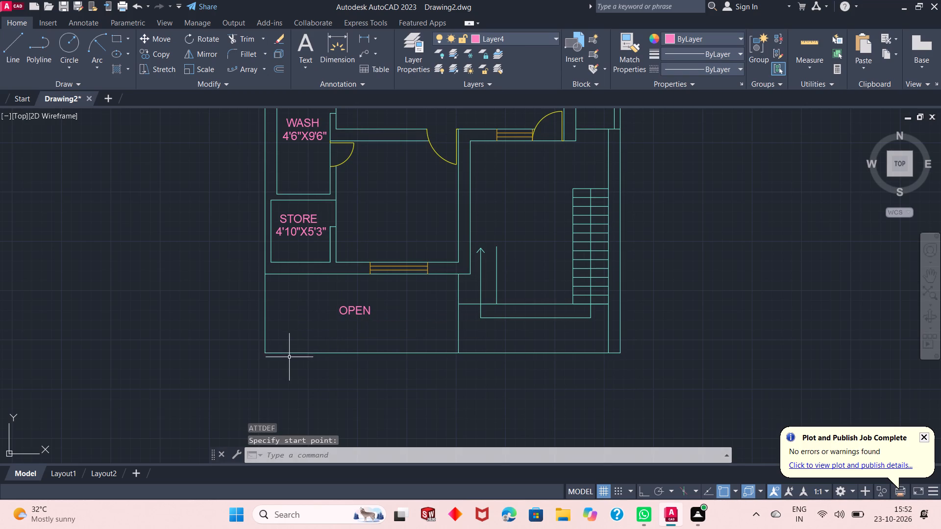
Define a KITCHEN attribute tag and place it in the middle of the room beside the wash and store.
scroll(285, 376, "down", 1)
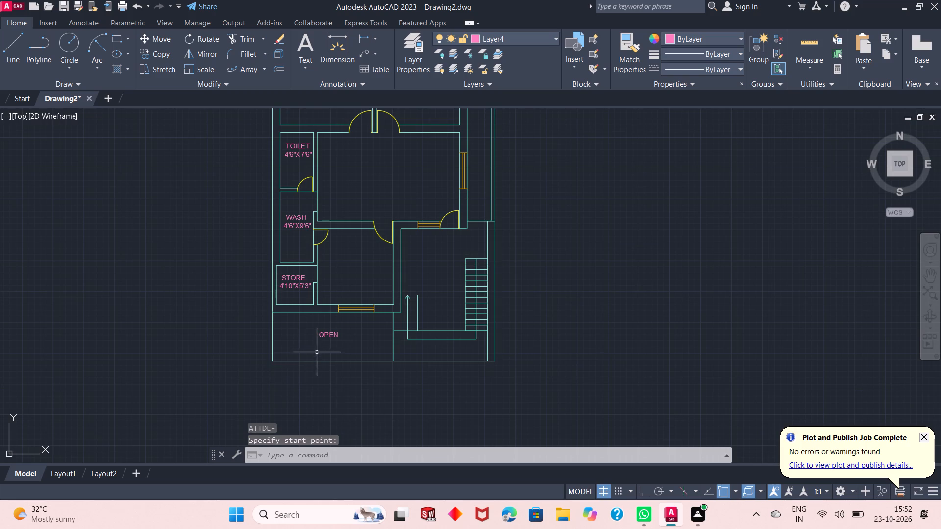
scroll(364, 230, "up", 1)
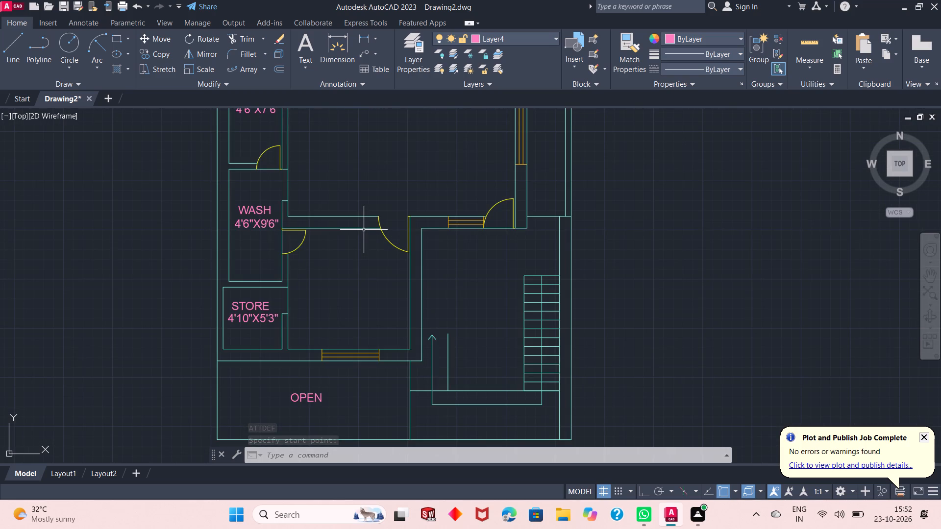
key("Return")
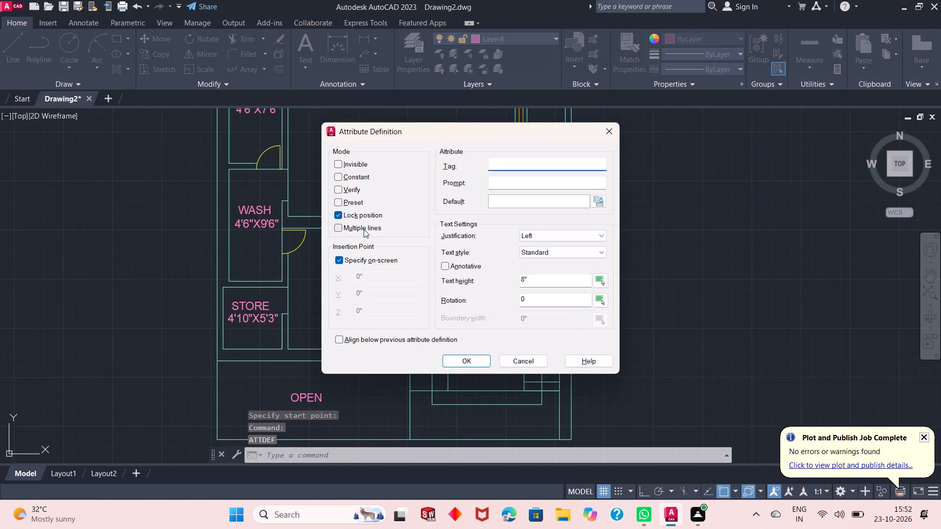
type("KITCHEN")
key("Return")
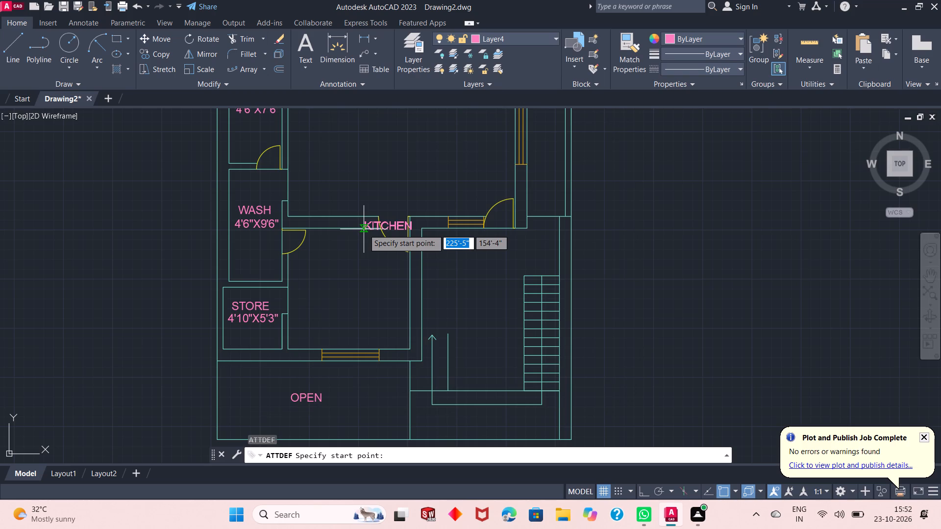
scroll(330, 273, "up", 1)
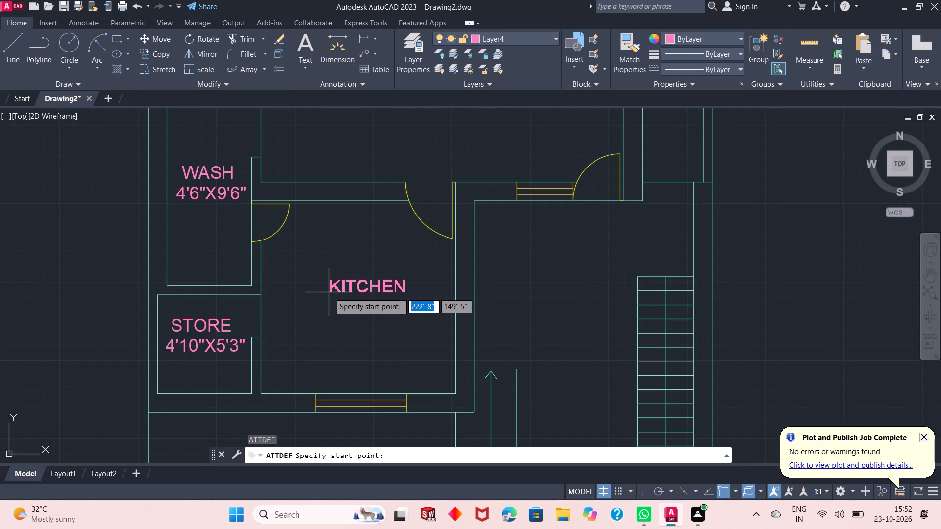
left_click(318, 289)
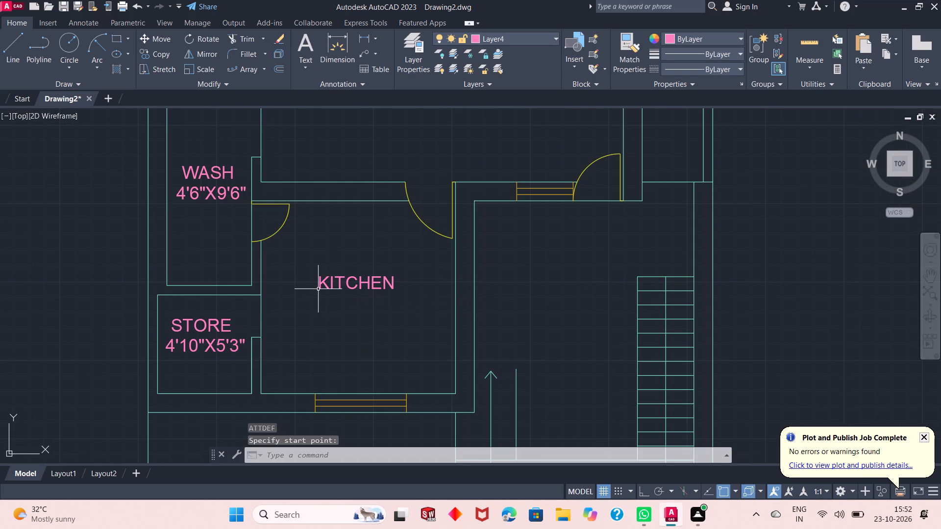
Define a 10'4"X10'3" attribute tag and place it directly below the KITCHEN label.
key("Return")
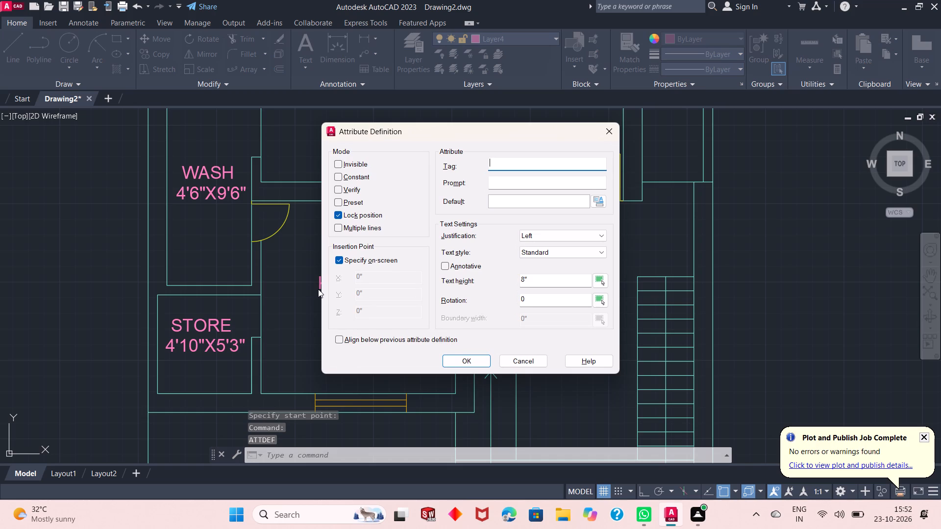
type("10'4'")
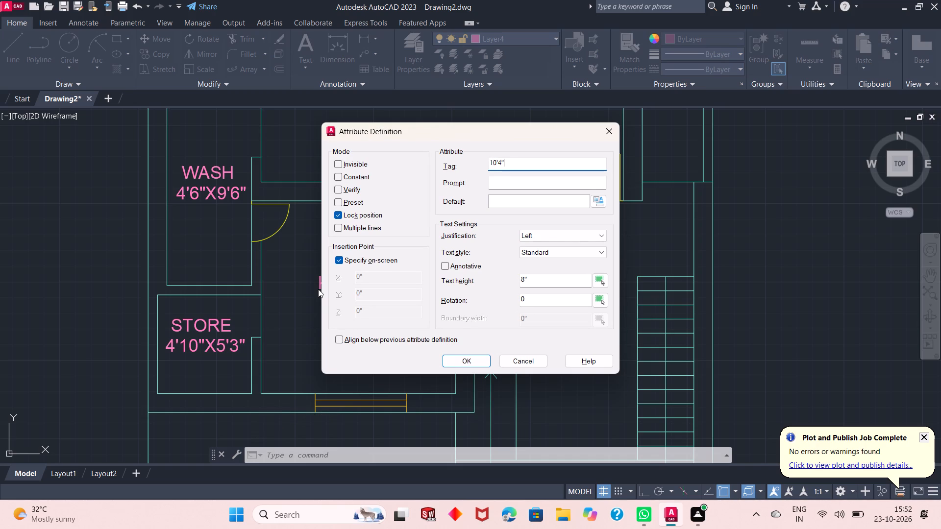
key("x")
type("10'3\"")
key("Return")
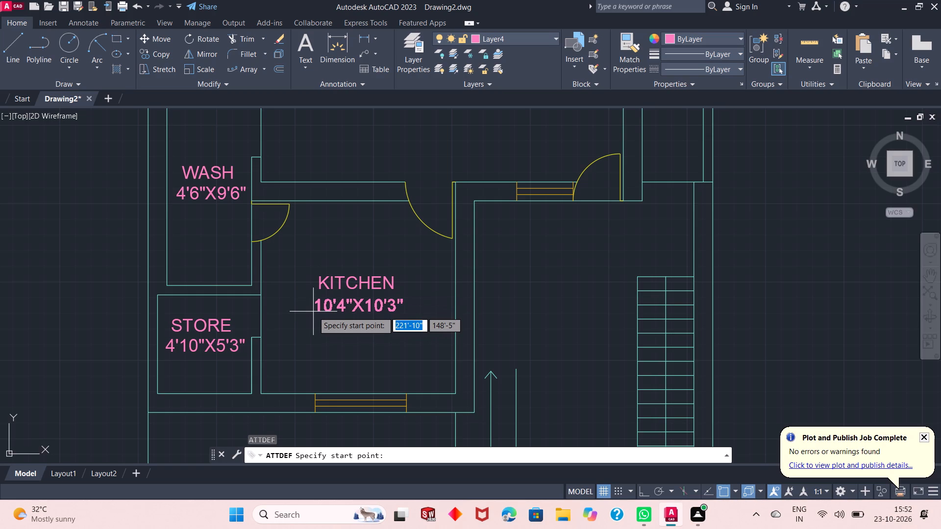
left_click(313, 312)
Define a PORCH attribute tag and place it in the space between the staircase arrow and the stair treads.
scroll(315, 308, "down", 3)
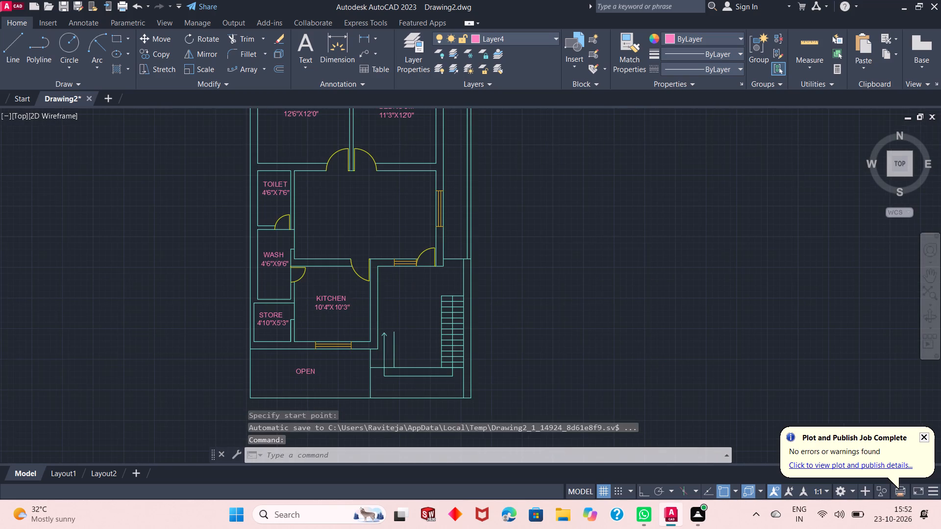
scroll(396, 329, "up", 2)
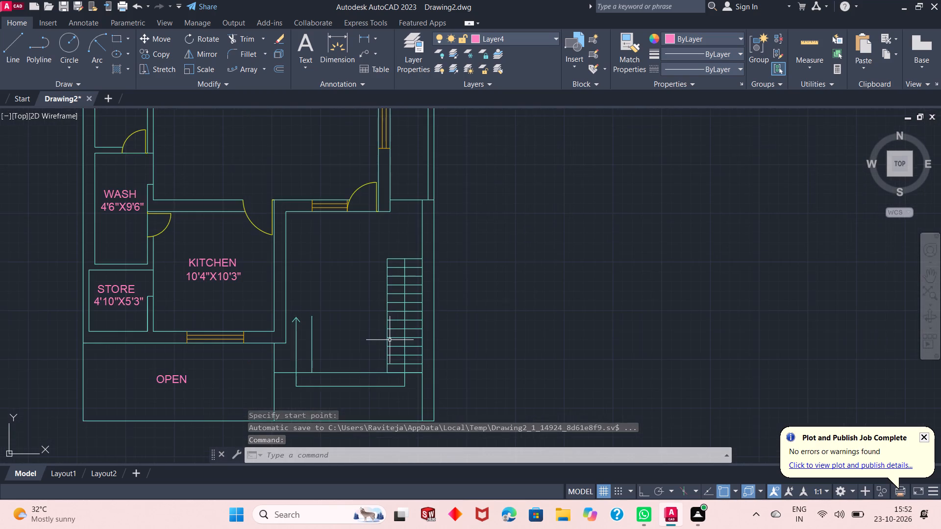
scroll(389, 340, "up", 1)
key("Return")
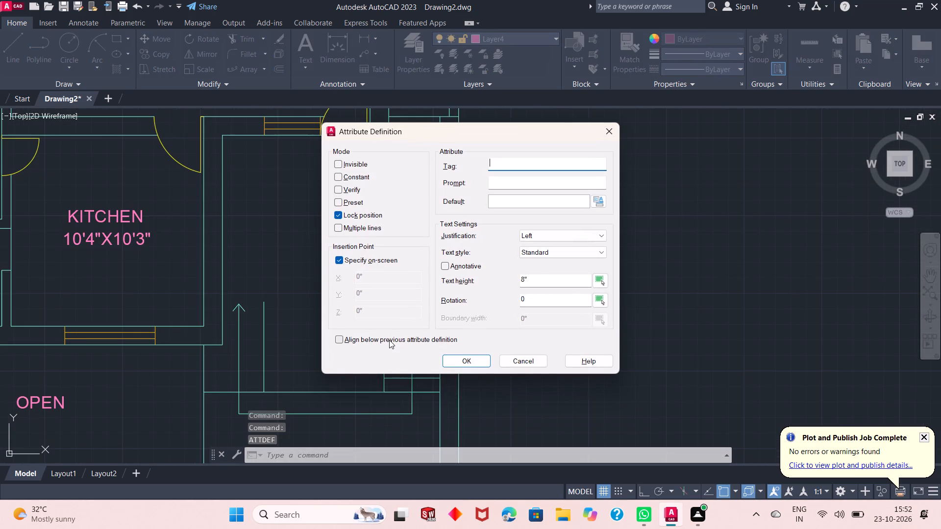
type("PORC")
key("h")
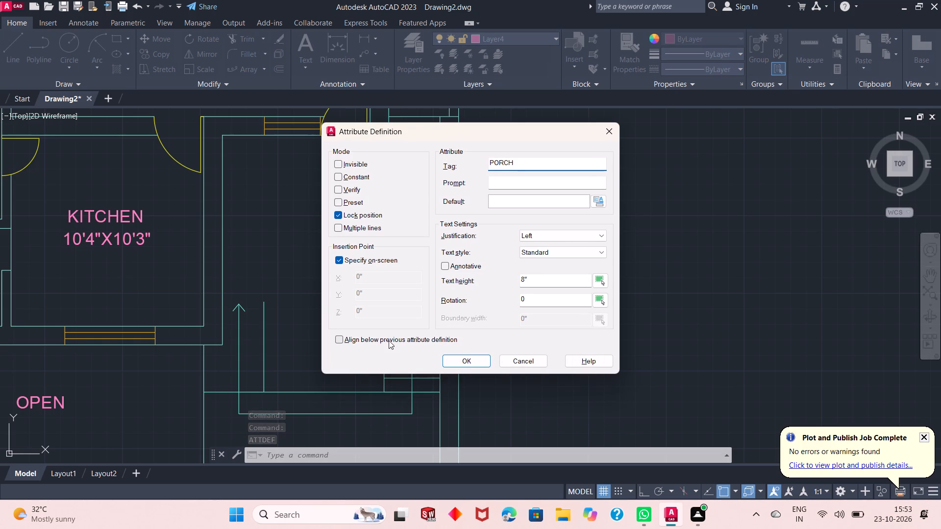
key("Return")
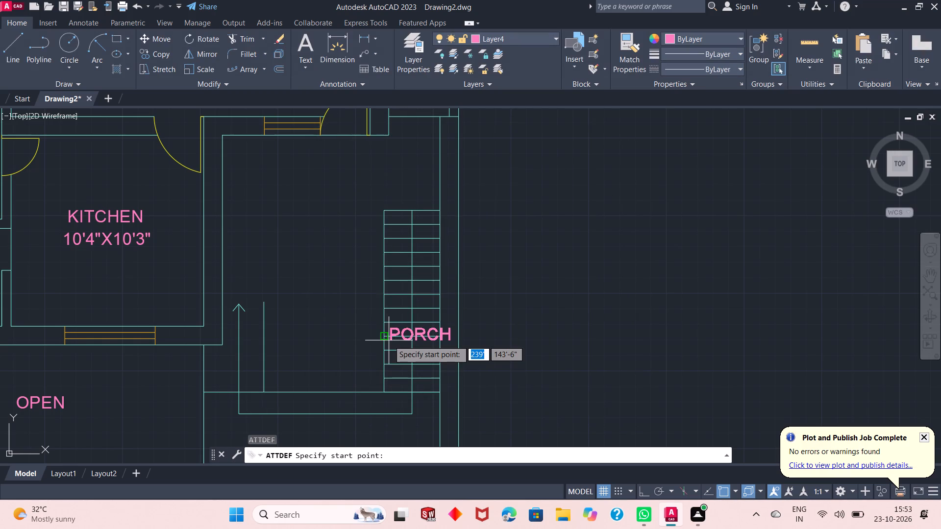
left_click(277, 326)
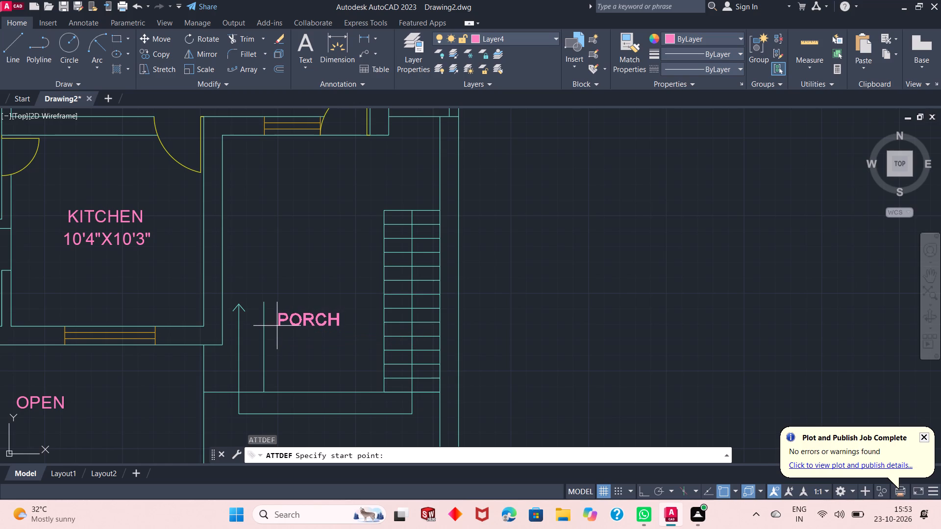
Define a 12'6"WIDE attribute tag and place it directly below the PORCH label.
key("Return")
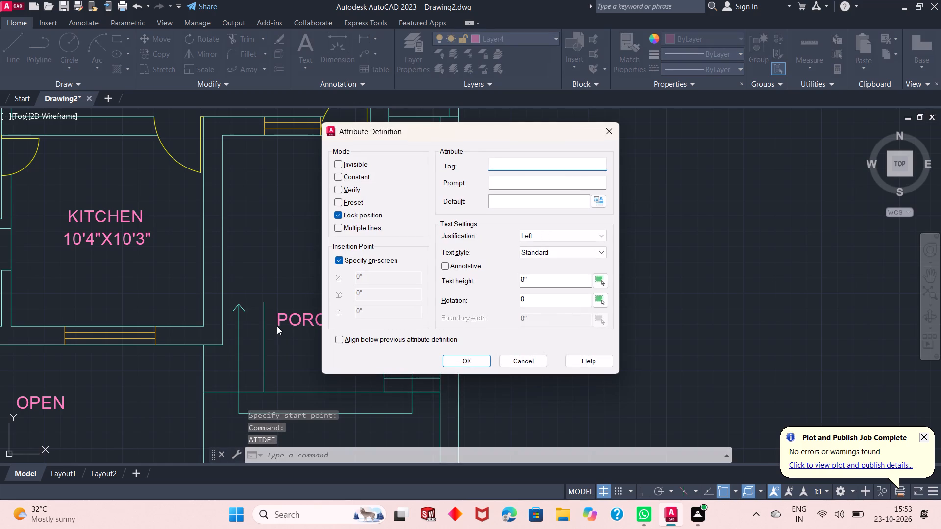
type("12'")
type("6\"")
type("WIDE")
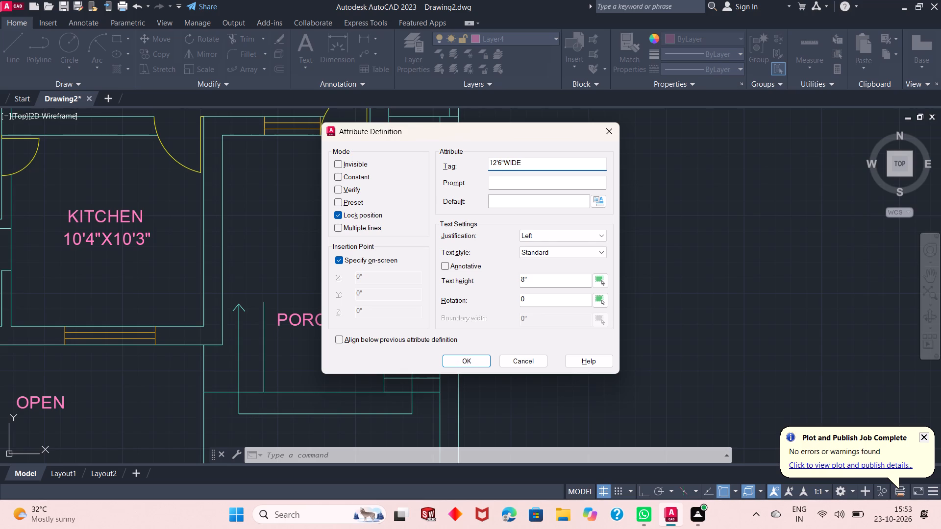
key("Return")
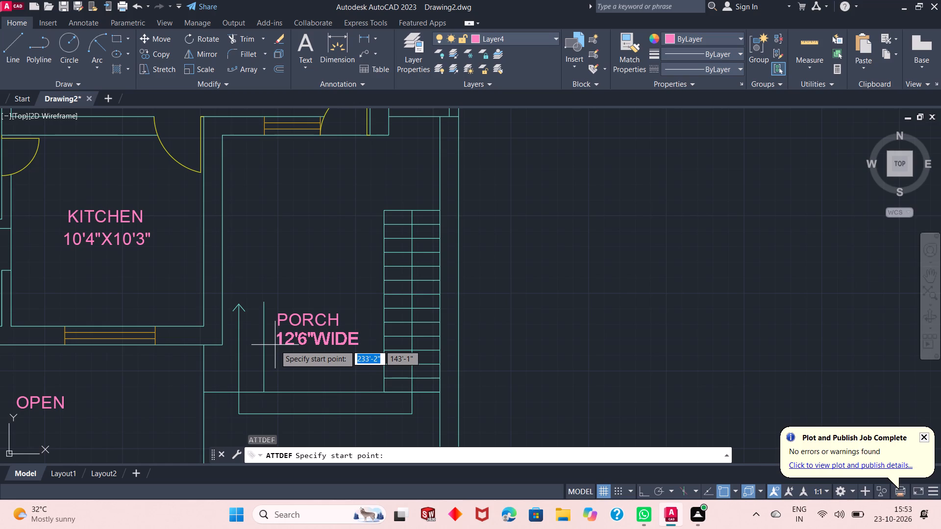
left_click(275, 345)
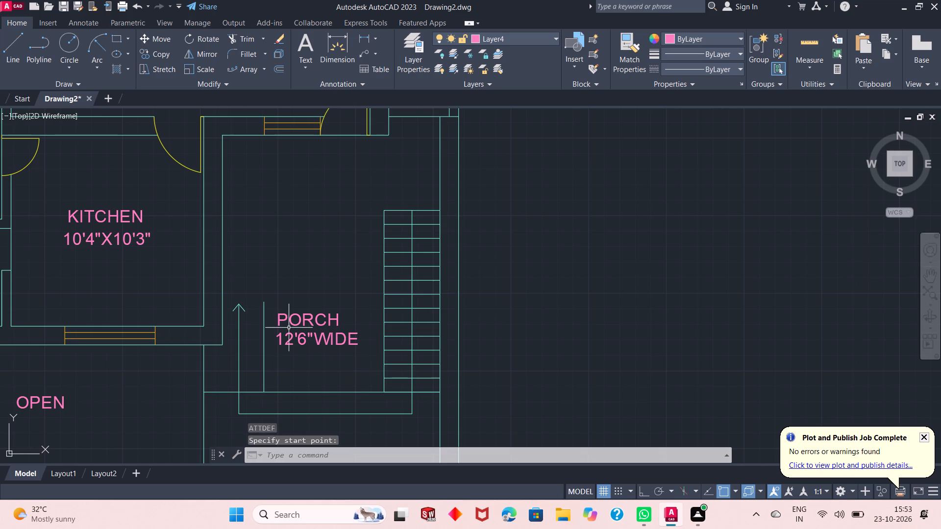
Define an UP attribute tag and place it just above the top tread of the staircase.
key("Return")
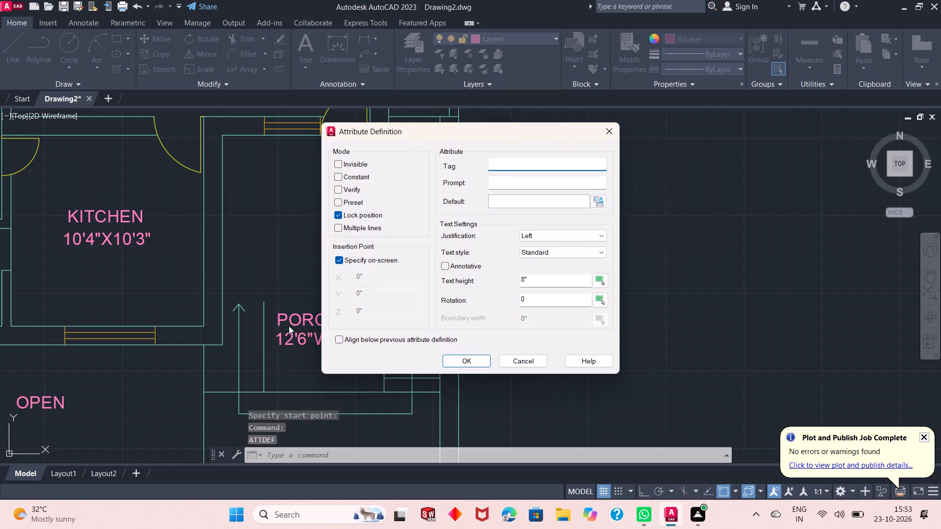
type("UP")
key("Return")
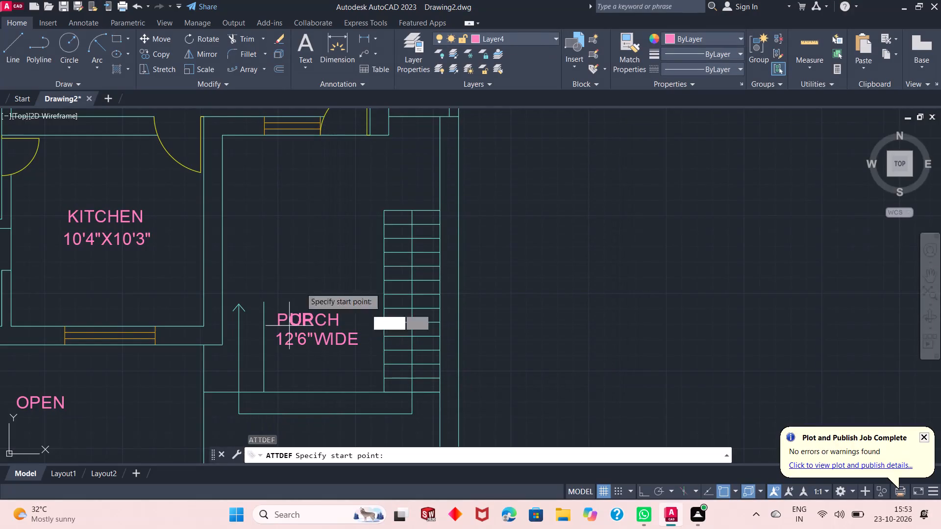
scroll(400, 211, "up", 3)
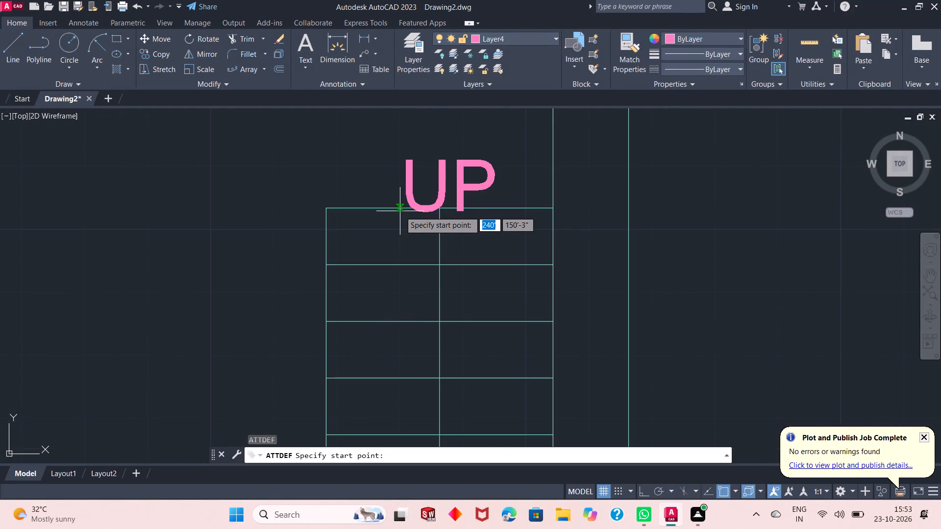
left_click(396, 193)
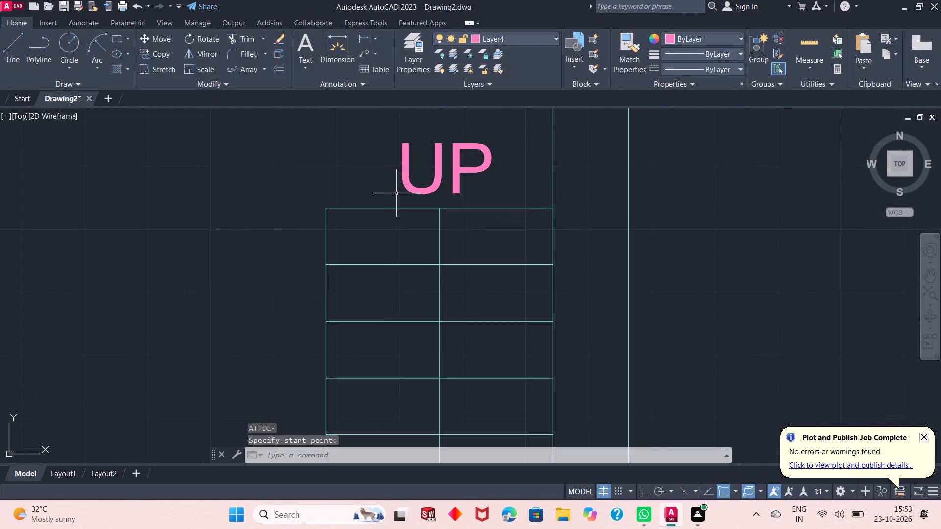
Define a HALL attribute tag and place it in the middle of the large room between the bedrooms and the kitchen.
scroll(431, 264, "down", 3)
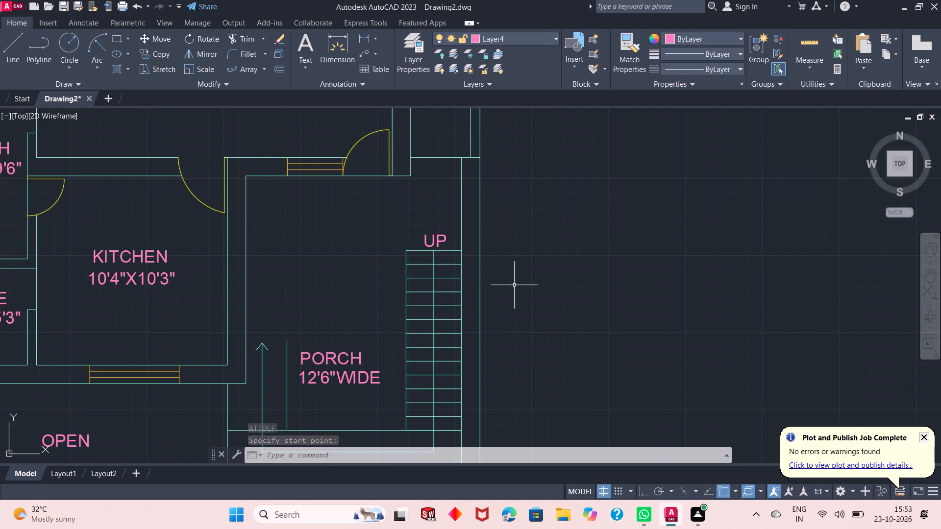
scroll(350, 318, "down", 3)
scroll(298, 242, "up", 2)
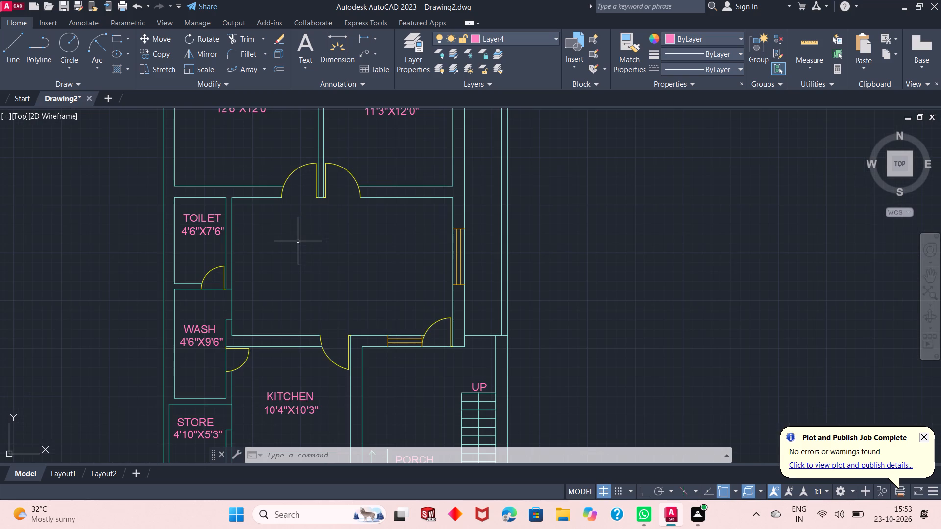
key("Return")
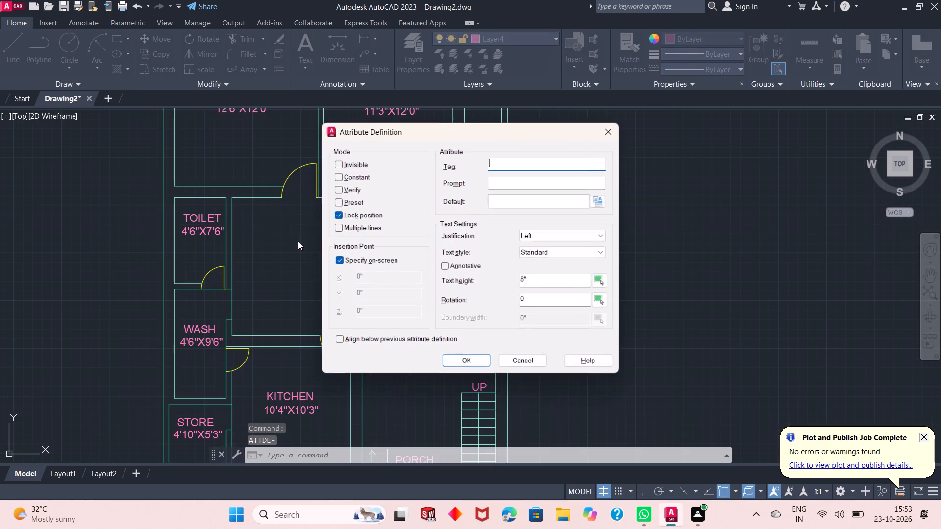
type("HALL")
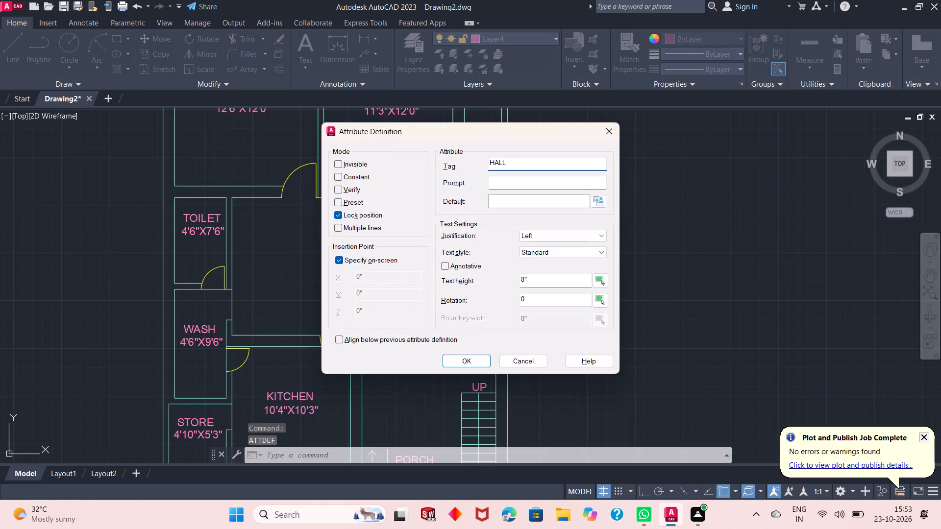
key("Return")
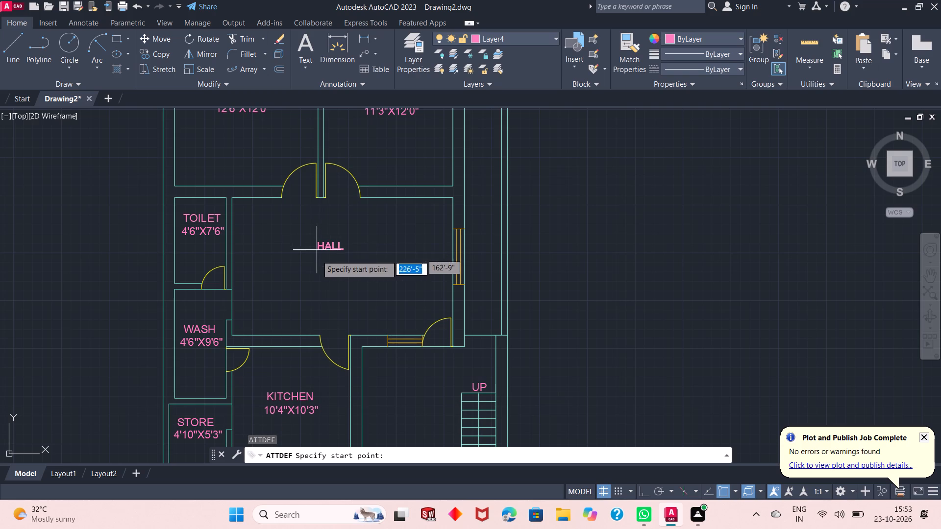
left_click(325, 260)
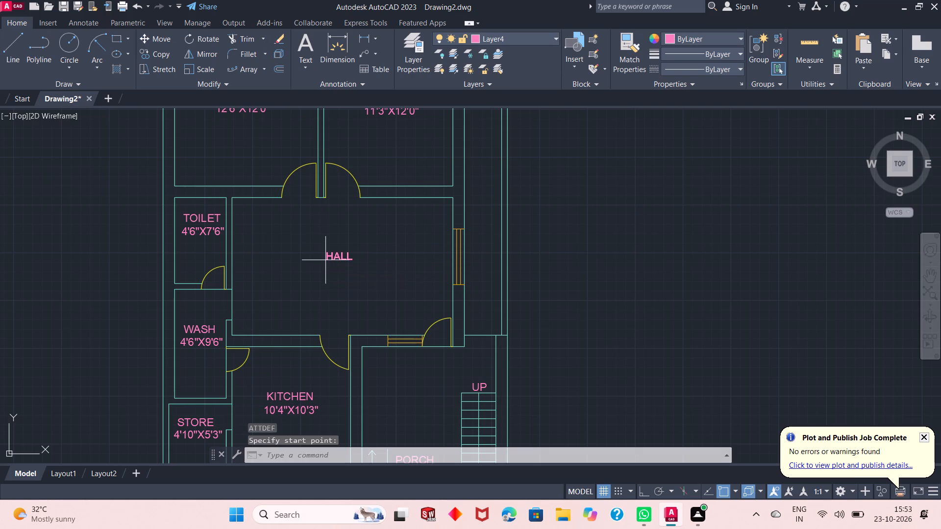
Define a 19'3"X12'0" attribute tag and place it directly below the HALL label.
key("Return")
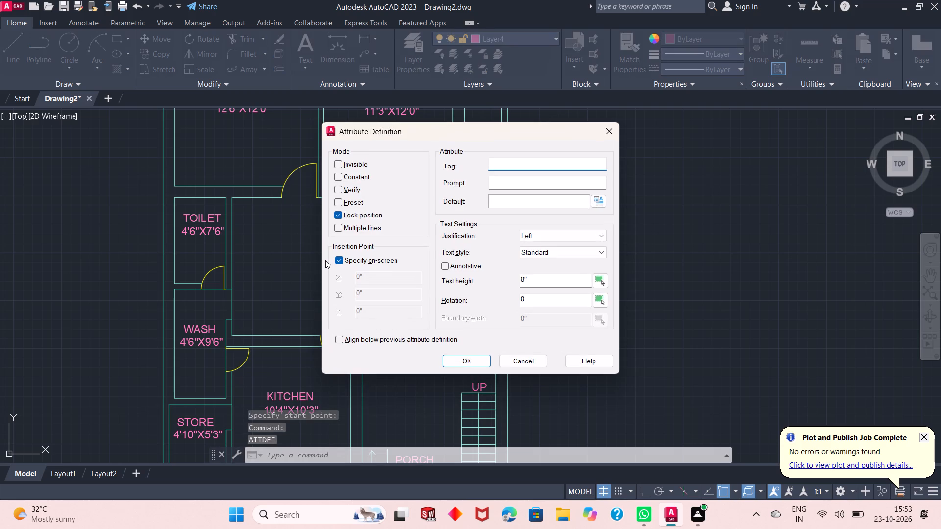
type("19")
type("'3\"")
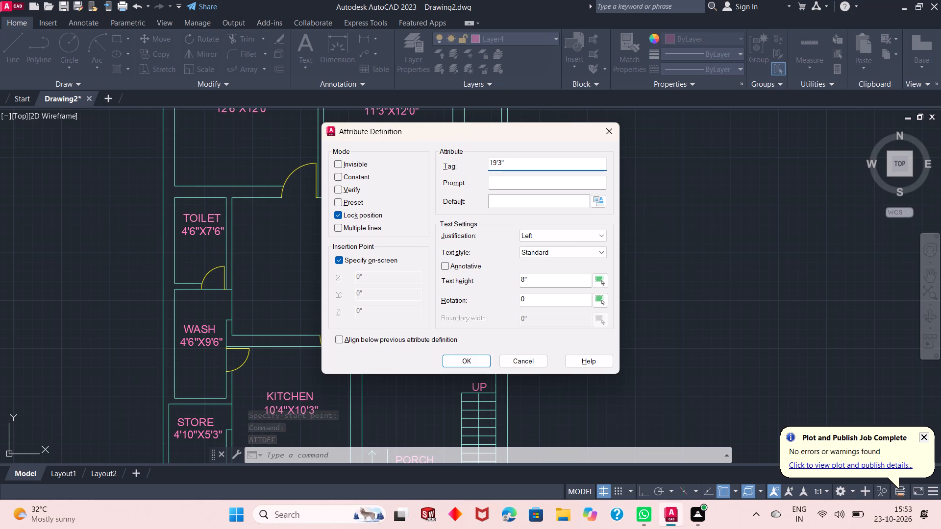
key("x")
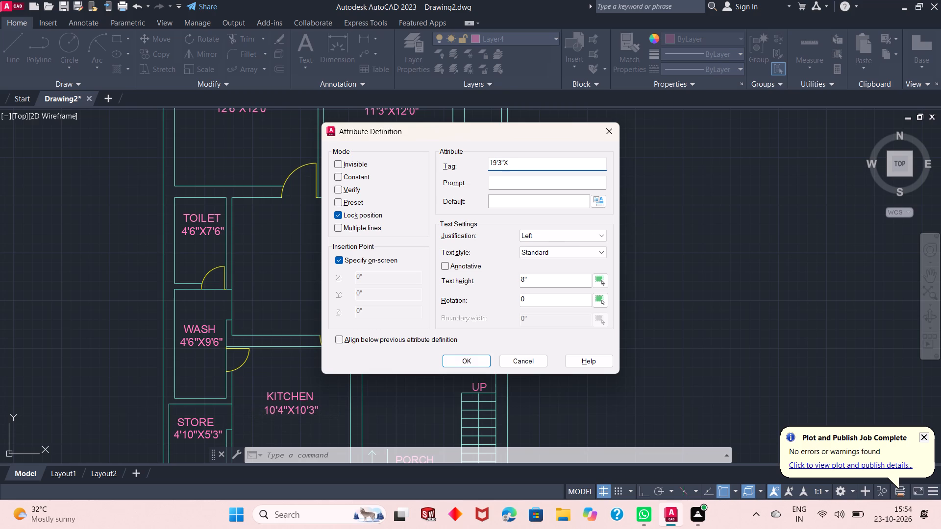
type("12'0\"")
key("Return")
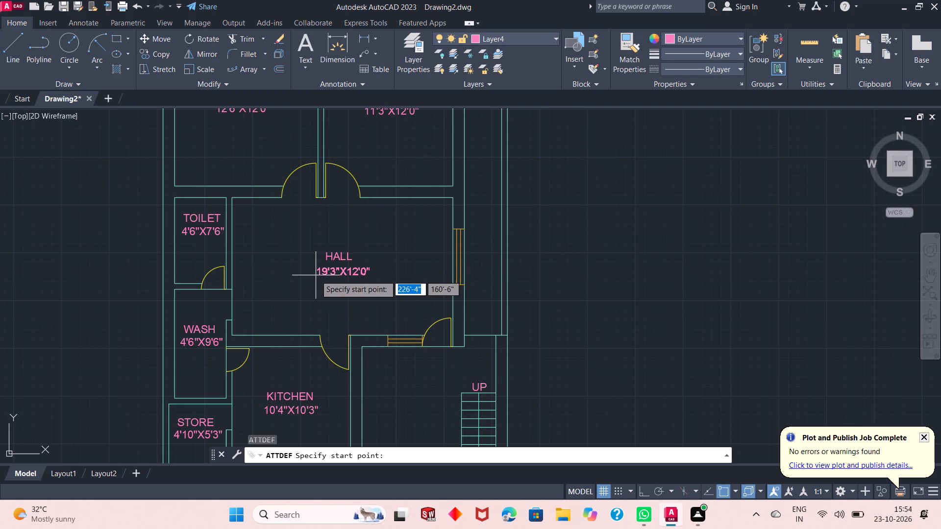
left_click(317, 273)
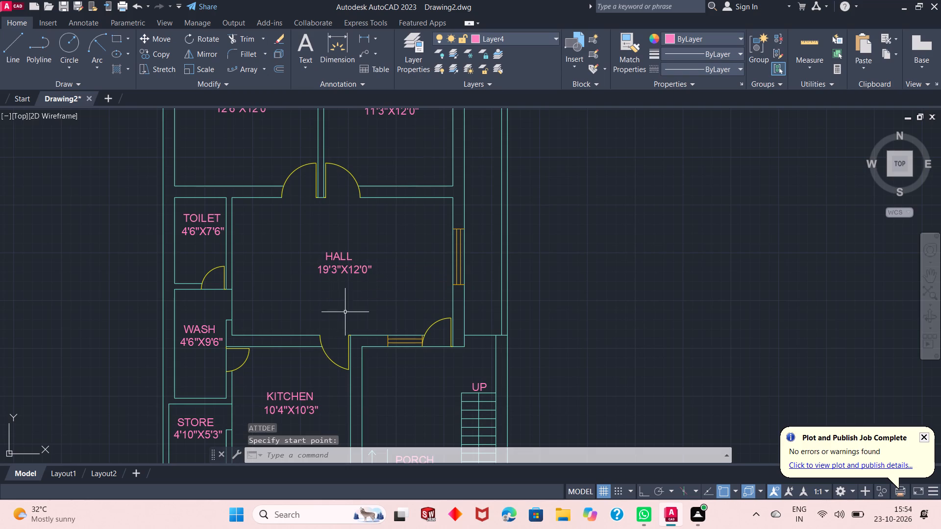
Examine the whole floor plan and check the room names and size labels in every space.
scroll(336, 320, "down", 1)
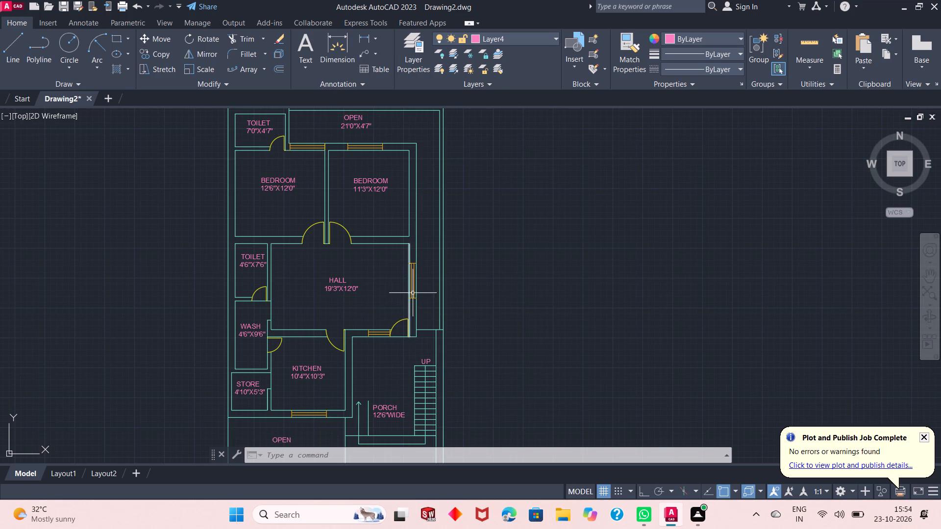
scroll(348, 290, "up", 2)
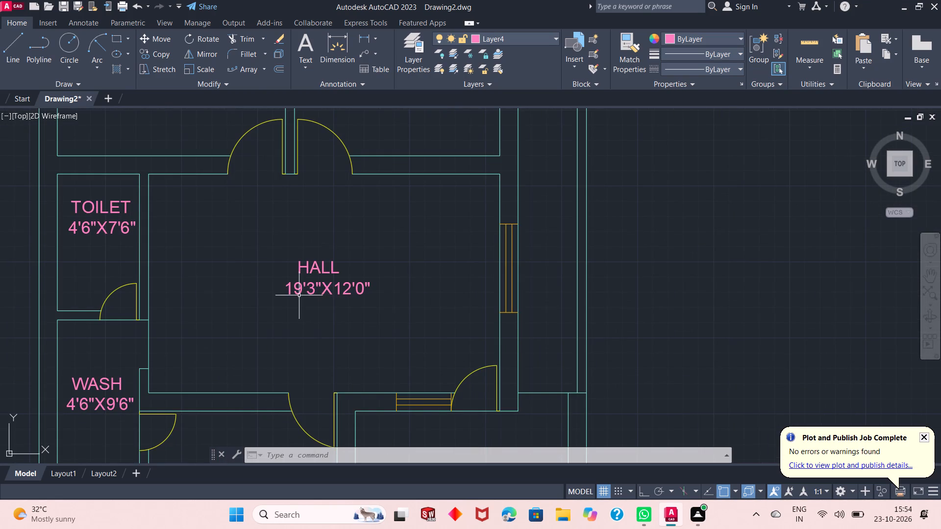
scroll(370, 222, "down", 2)
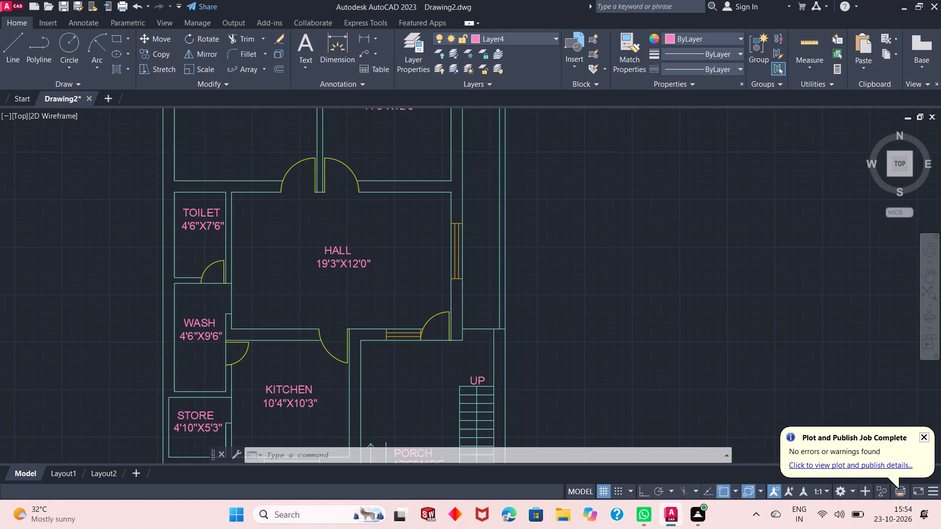
scroll(347, 255, "up", 2)
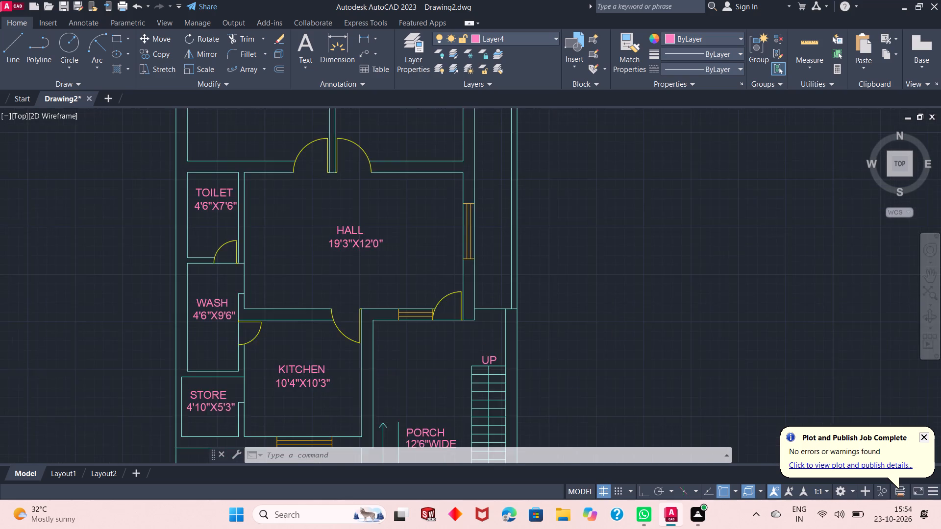
scroll(323, 304, "down", 1)
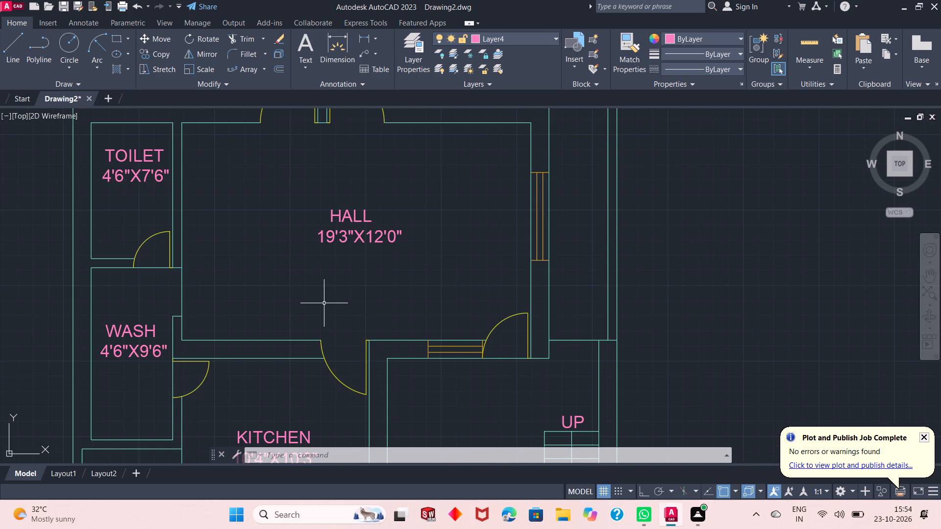
scroll(272, 268, "down", 2)
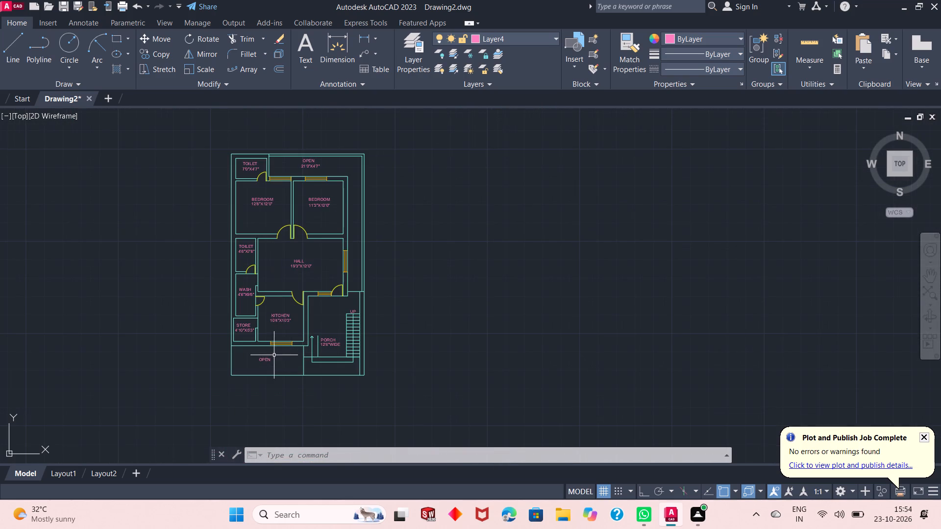
scroll(263, 355, "up", 1)
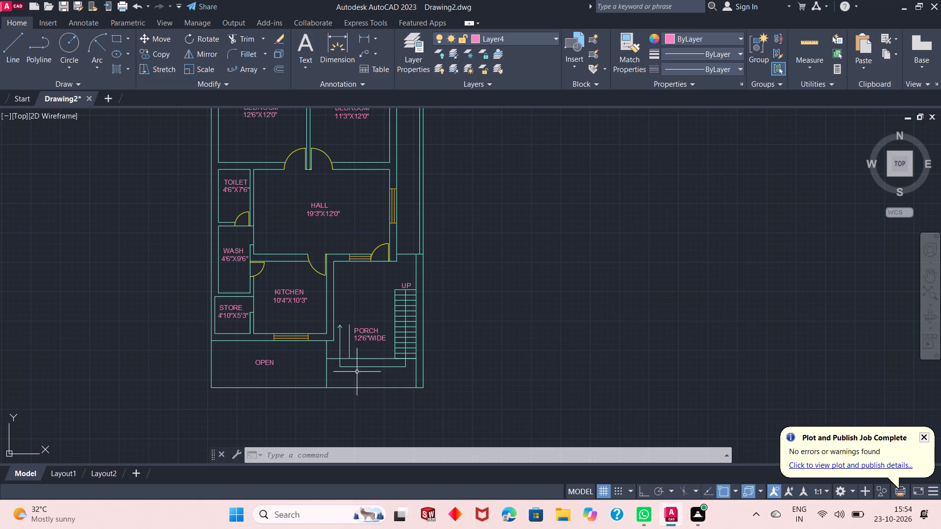
scroll(345, 381, "down", 1)
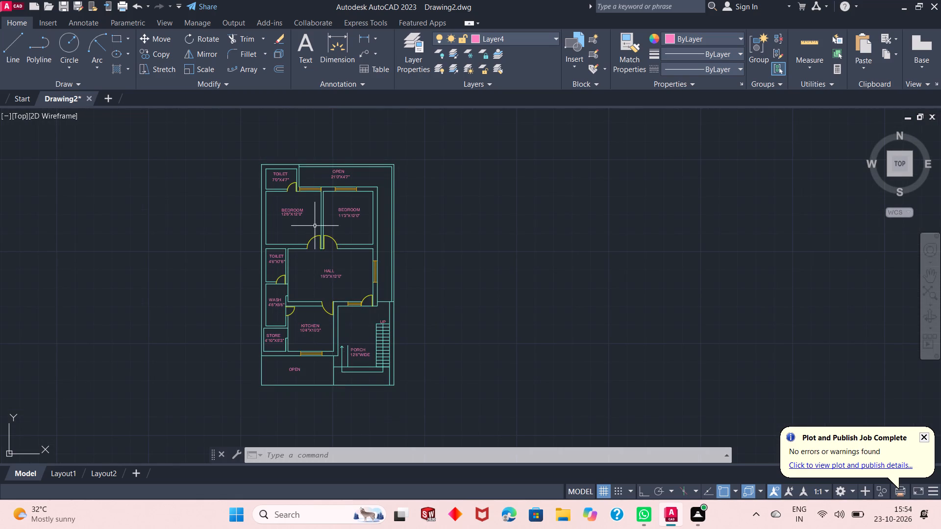
scroll(312, 217, "up", 1)
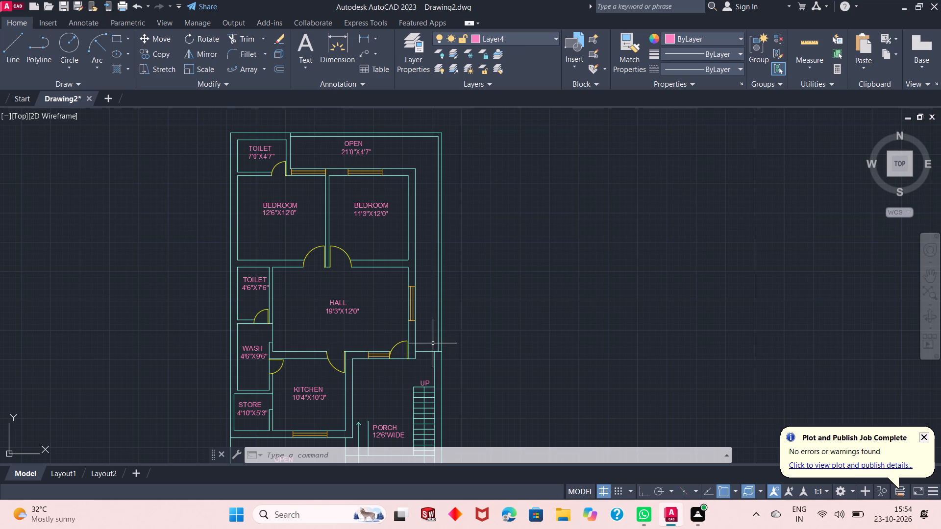
scroll(402, 328, "down", 1)
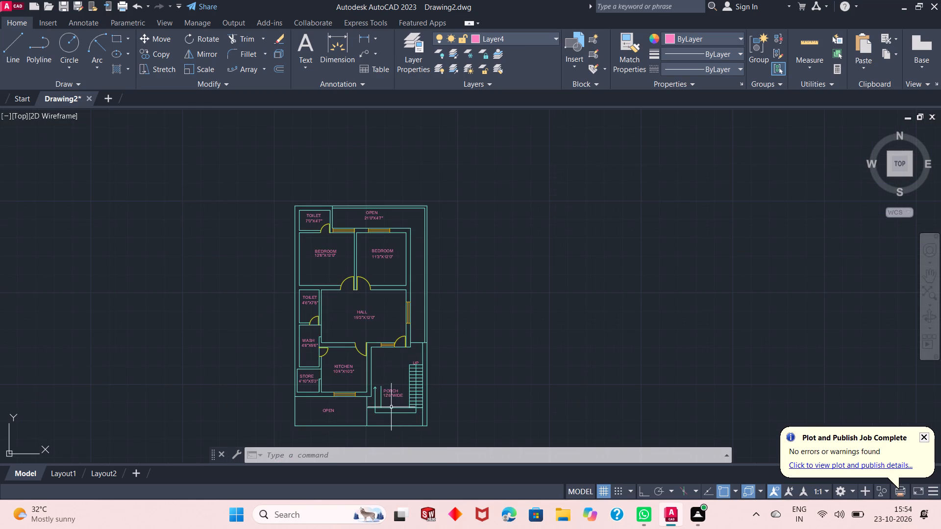
scroll(368, 409, "up", 1)
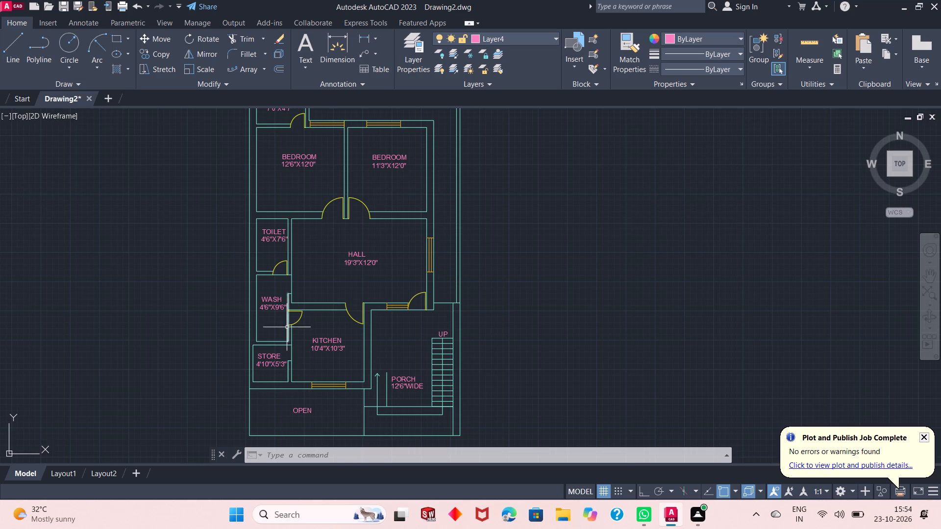
scroll(369, 391, "down", 1)
scroll(350, 322, "up", 1)
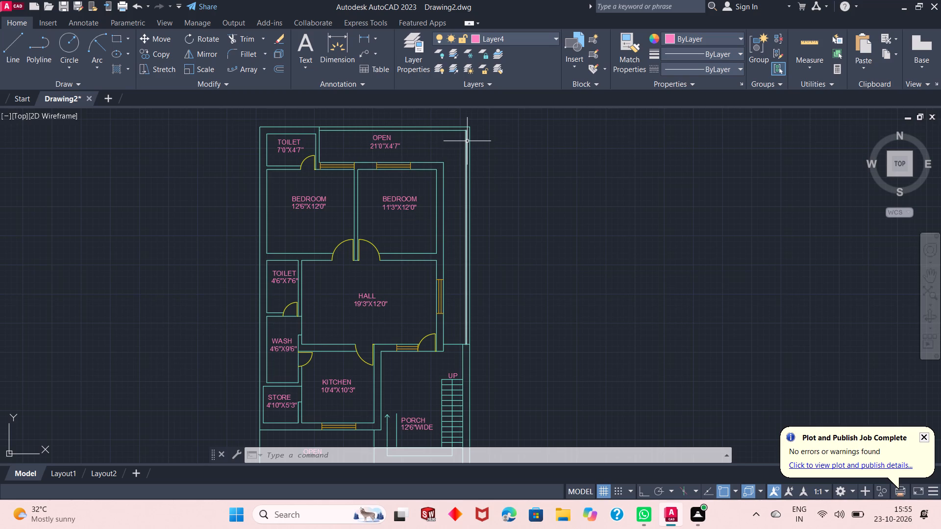
Make layer 0 the current layer.
left_click(510, 38)
left_click(501, 50)
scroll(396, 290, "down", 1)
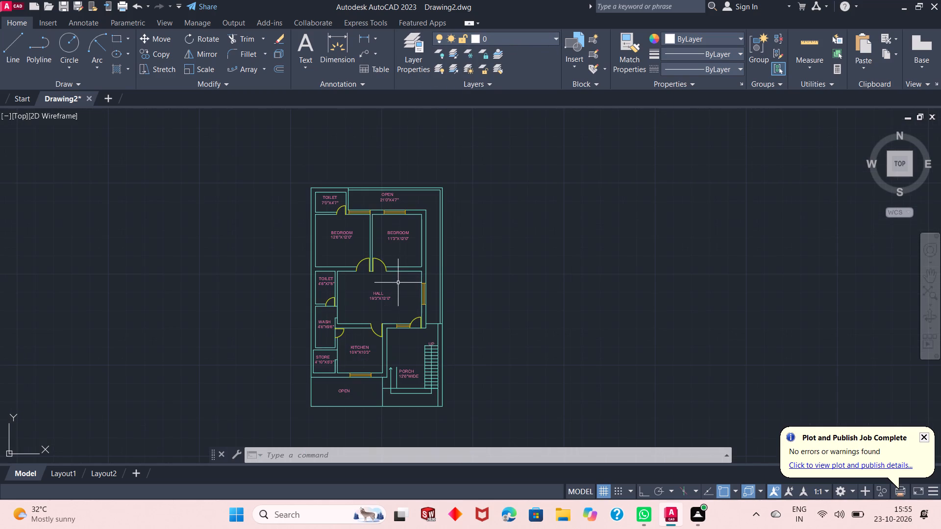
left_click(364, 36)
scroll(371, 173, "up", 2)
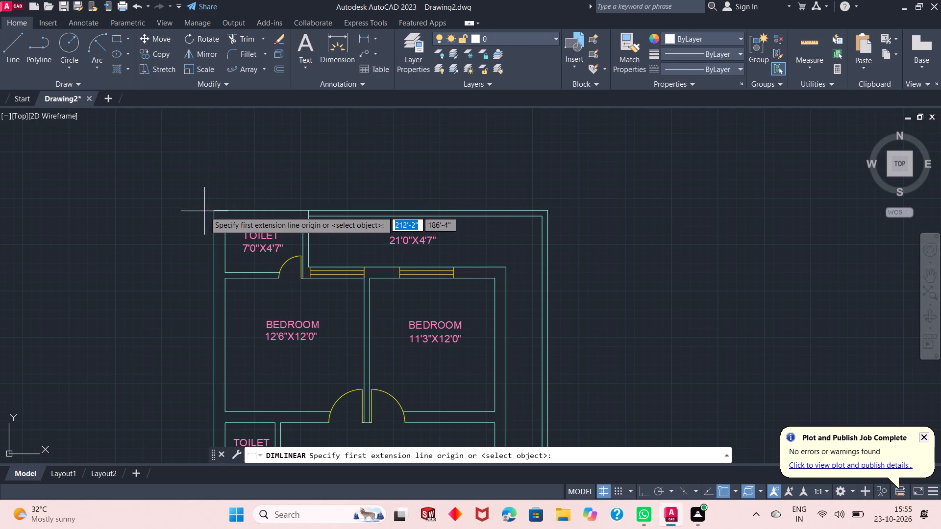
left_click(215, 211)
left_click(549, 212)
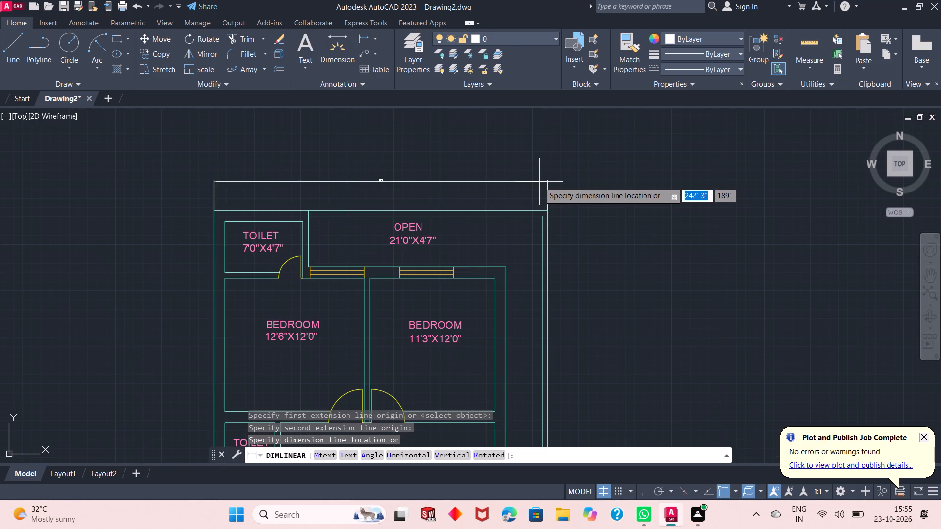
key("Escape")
Set the text height of the ISO-25 dimension style to 8" and make that style current.
key("d")
key("Return")
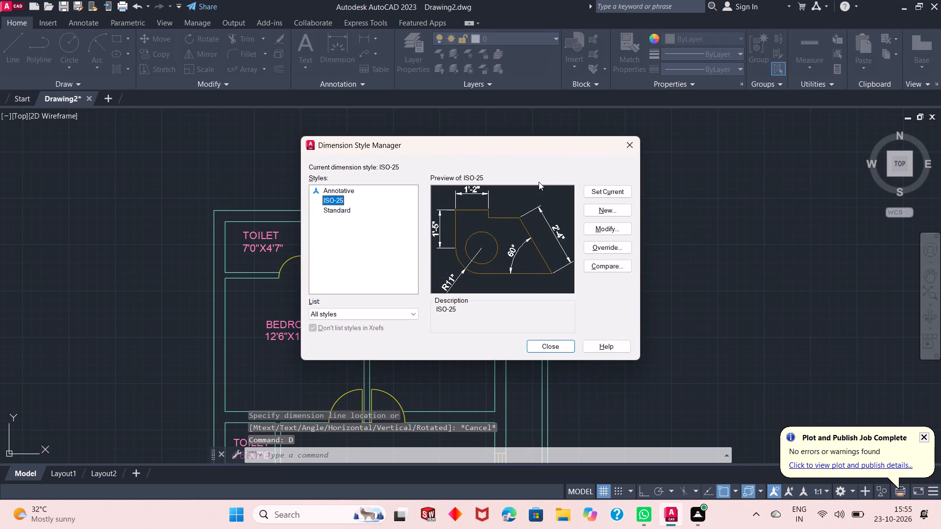
left_click(618, 227)
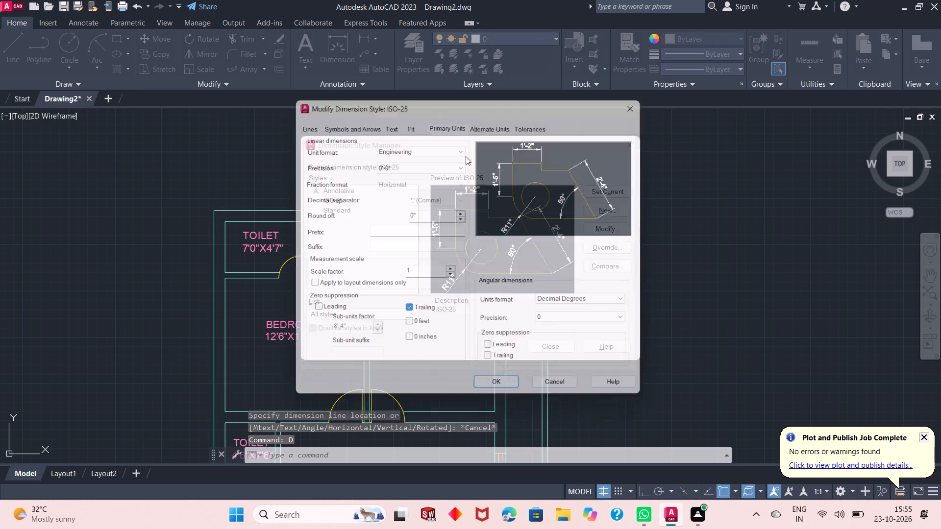
left_click(396, 122)
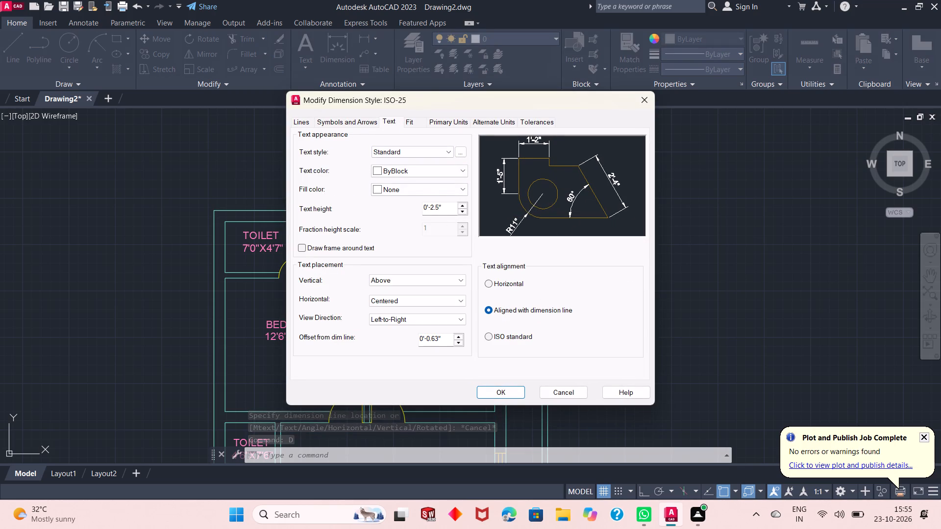
left_click(447, 201)
left_click(442, 211)
key("BackSpace")
key("BackSpace")
key("BackSpace")
key("BackSpace")
key("BackSpace")
key("BackSpace")
key("BackSpace")
key("BackSpace")
key("BackSpace")
key("BackSpace")
key("BackSpace")
key("BackSpace")
key("BackSpace")
key("BackSpace")
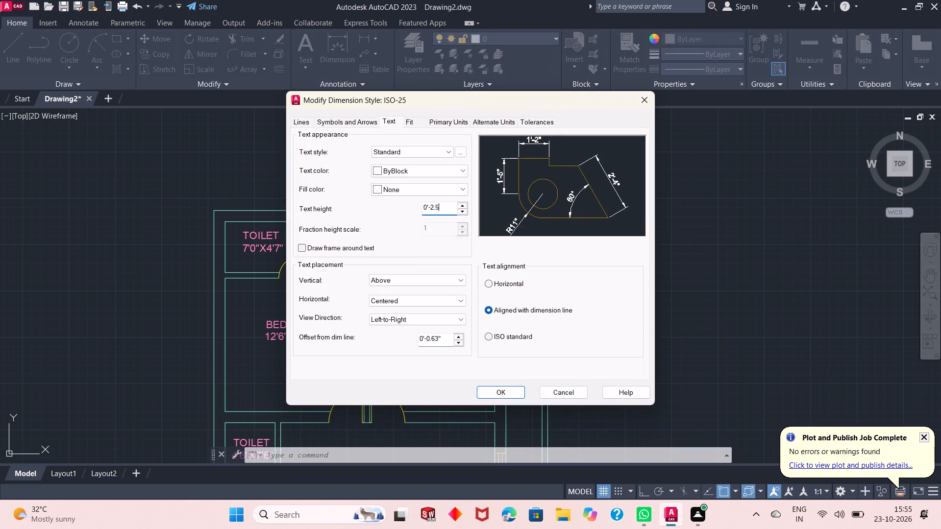
key("6")
key("BackSpace")
type("8\"")
key("Return")
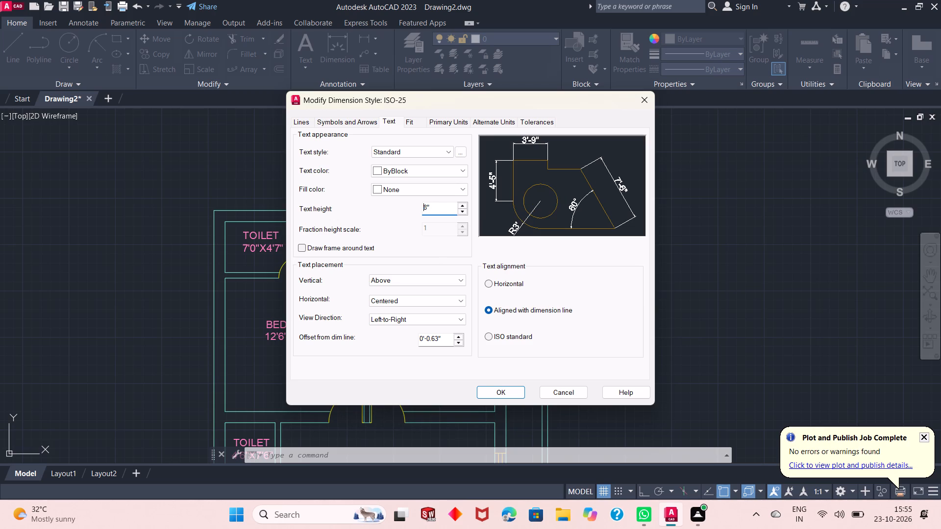
left_click(501, 394)
double_click(607, 192)
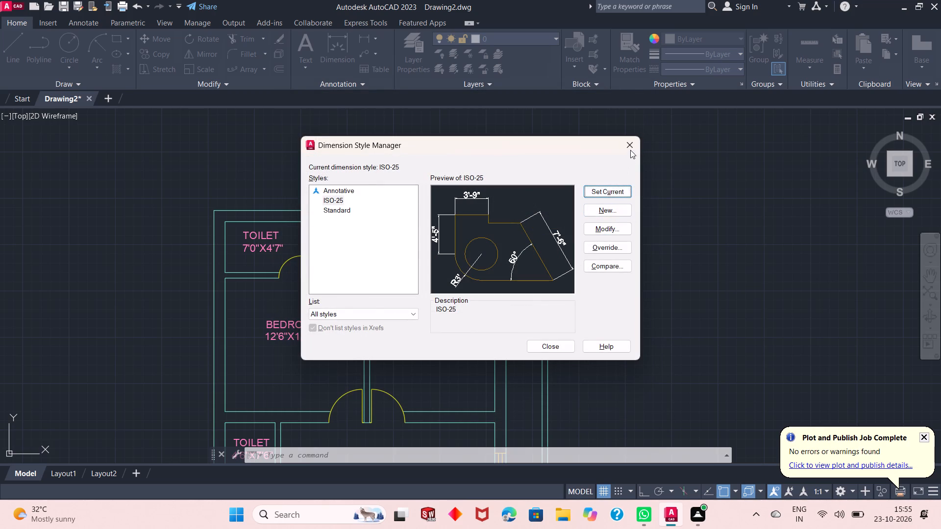
left_click(630, 148)
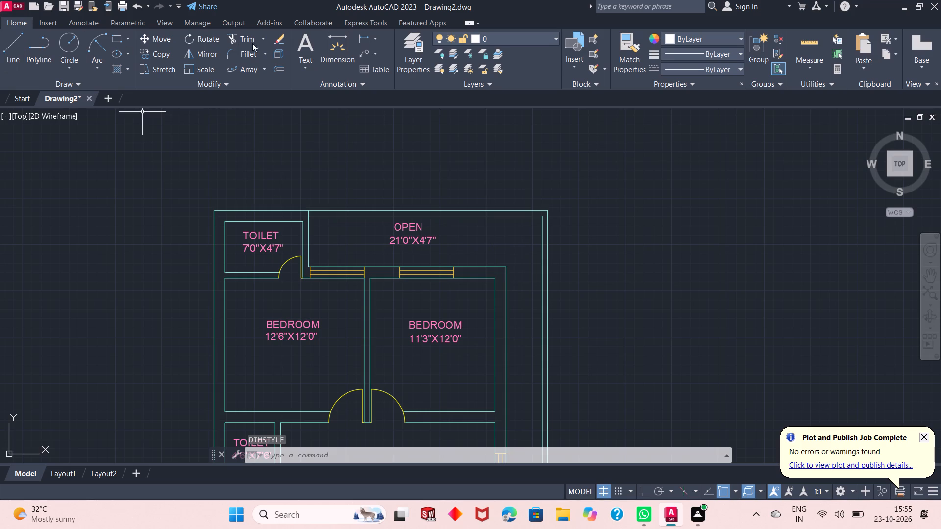
Add a linear dimension across the plan's full outer width, placed just above the top outer wall.
left_click(364, 40)
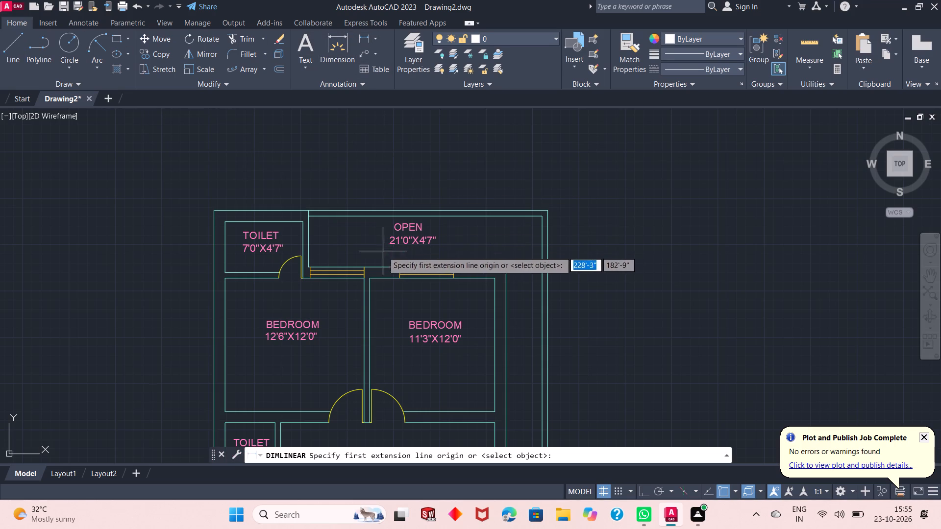
left_click(212, 209)
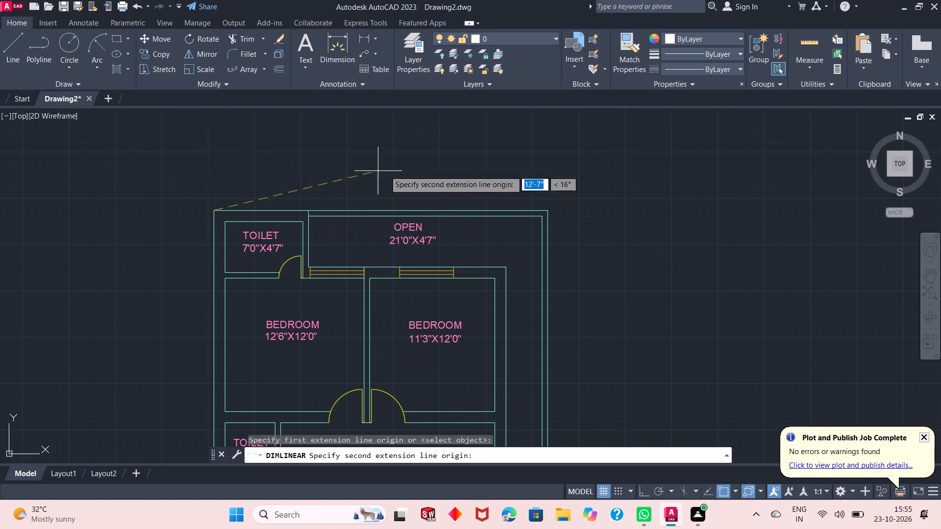
left_click(551, 211)
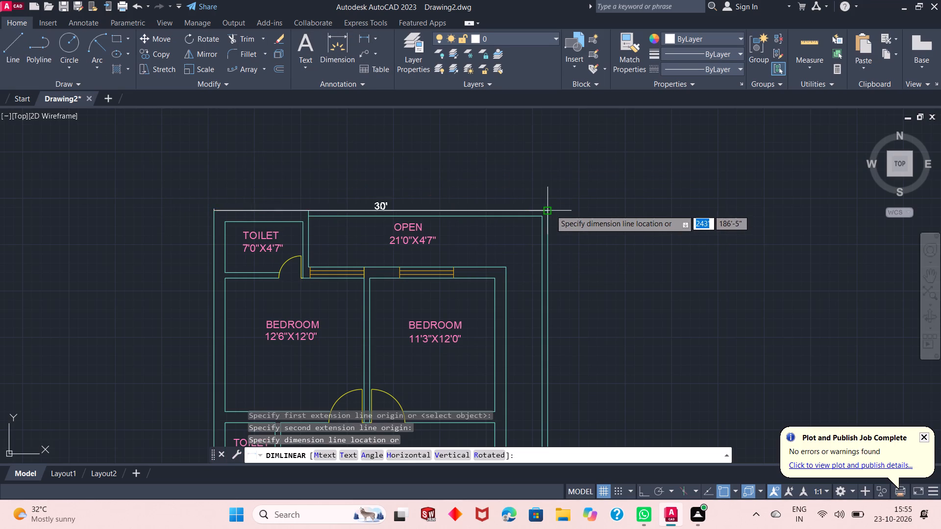
left_click(544, 189)
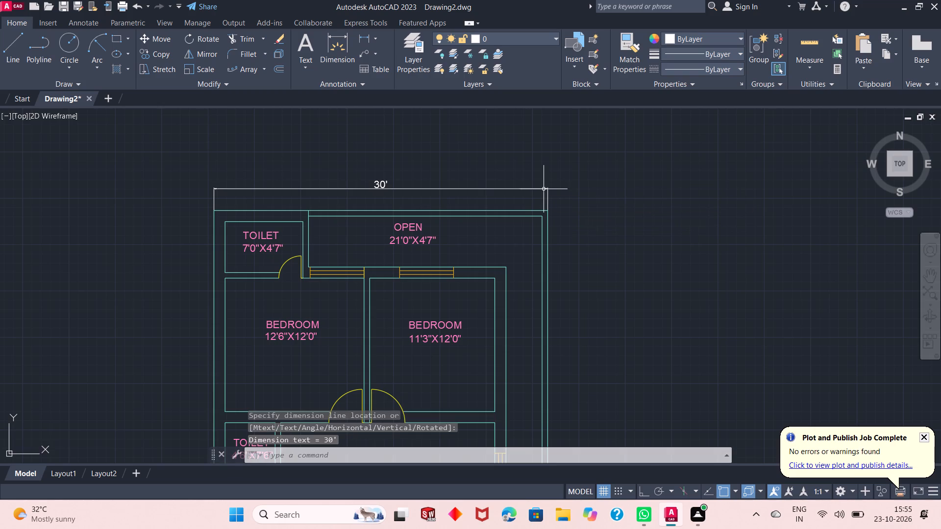
Add a vertical linear dimension over the plan's full outer length, placed just outside the wall on the staircase side.
scroll(373, 202, "up", 2)
scroll(337, 160, "down", 5)
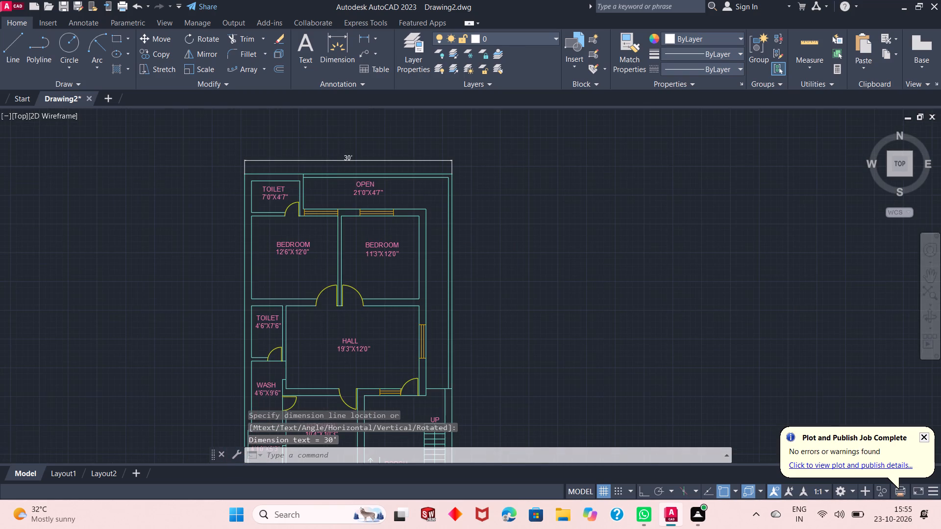
scroll(332, 193, "up", 2)
scroll(332, 193, "down", 1)
scroll(330, 146, "up", 1)
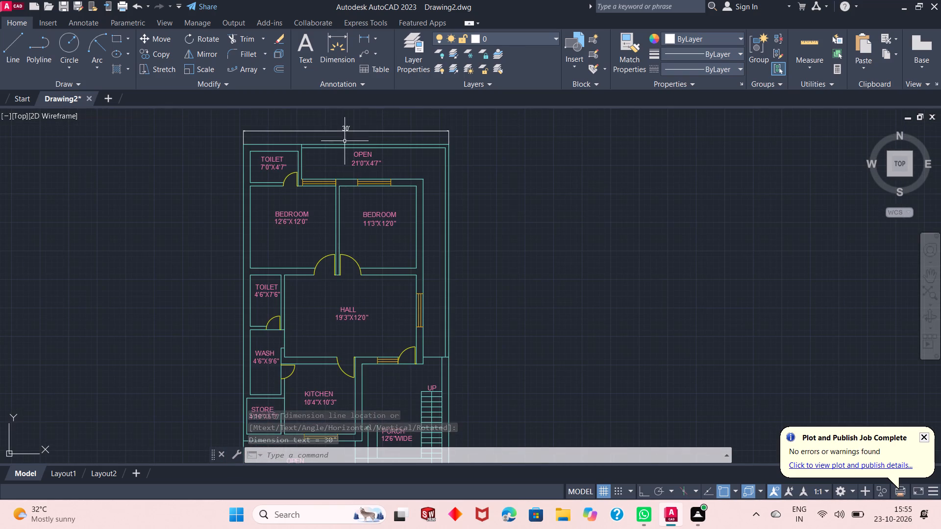
right_click(480, 128)
left_click(505, 135)
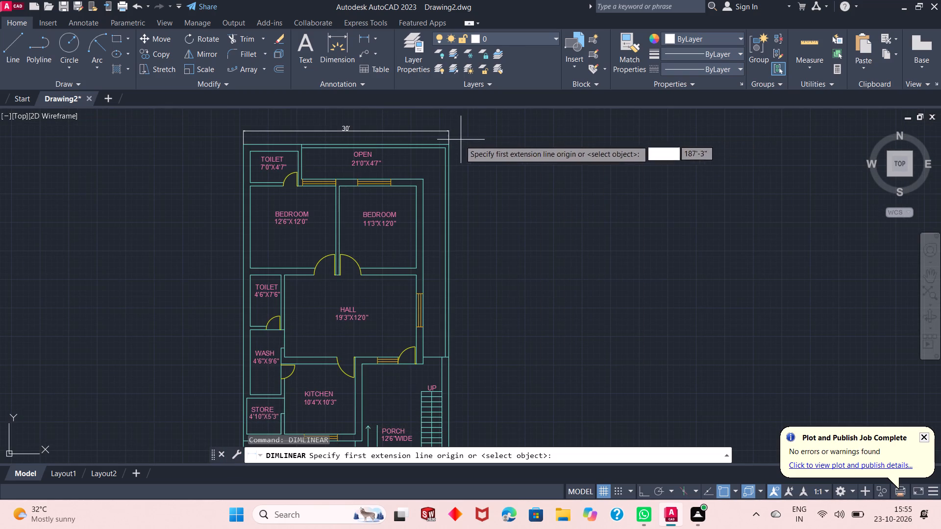
left_click(452, 145)
scroll(462, 184, "down", 1)
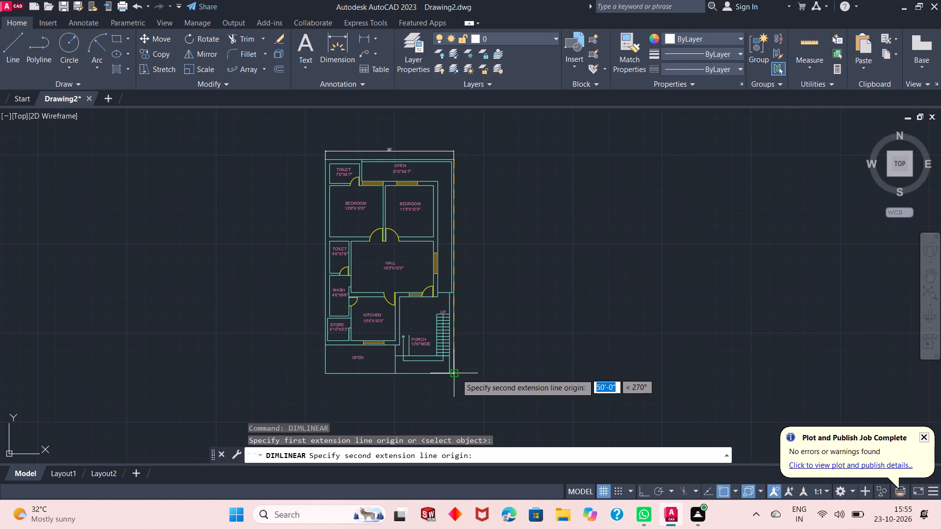
scroll(456, 374, "up", 2)
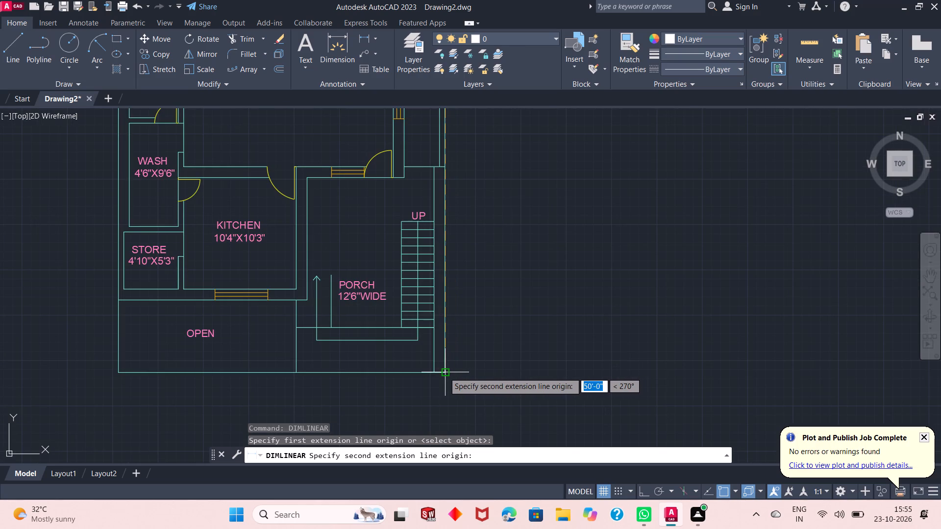
left_click(444, 373)
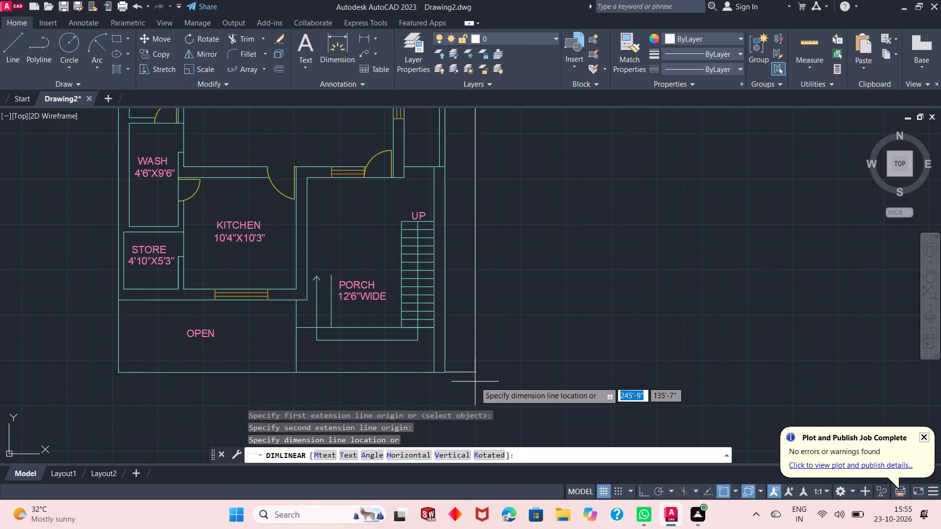
scroll(476, 384, "down", 2)
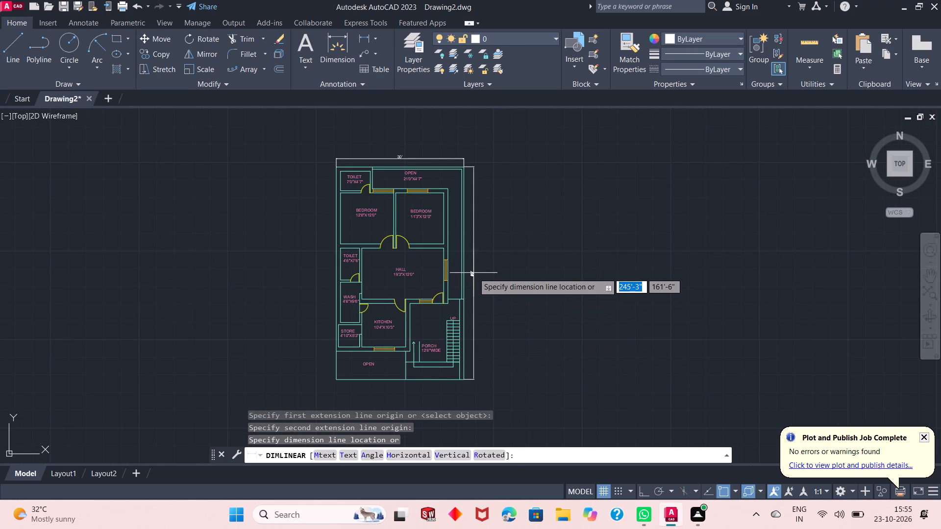
left_click(475, 270)
On Layer1, draw a 1' by 1' square with ortho lines in the porch's bottom corner beside the front OPEN area.
scroll(481, 279, "up", 1)
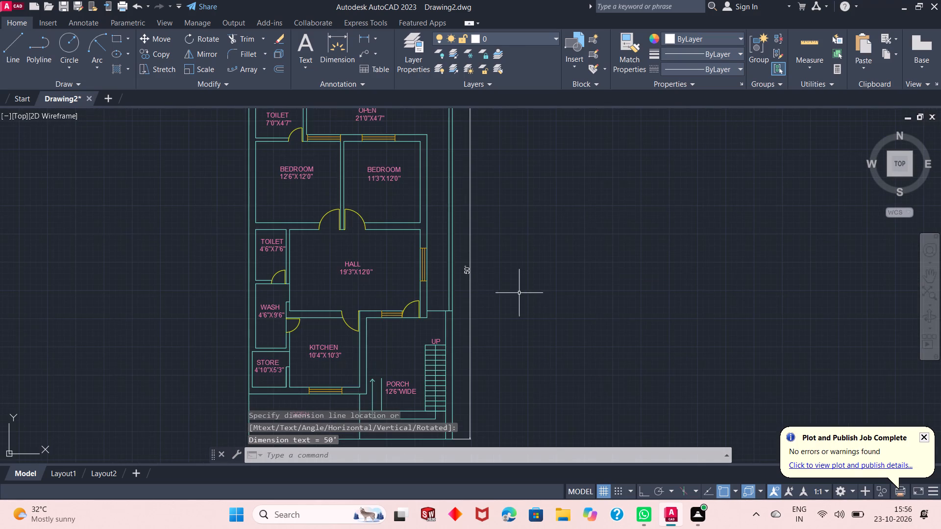
scroll(566, 314, "down", 1)
scroll(439, 300, "up", 1)
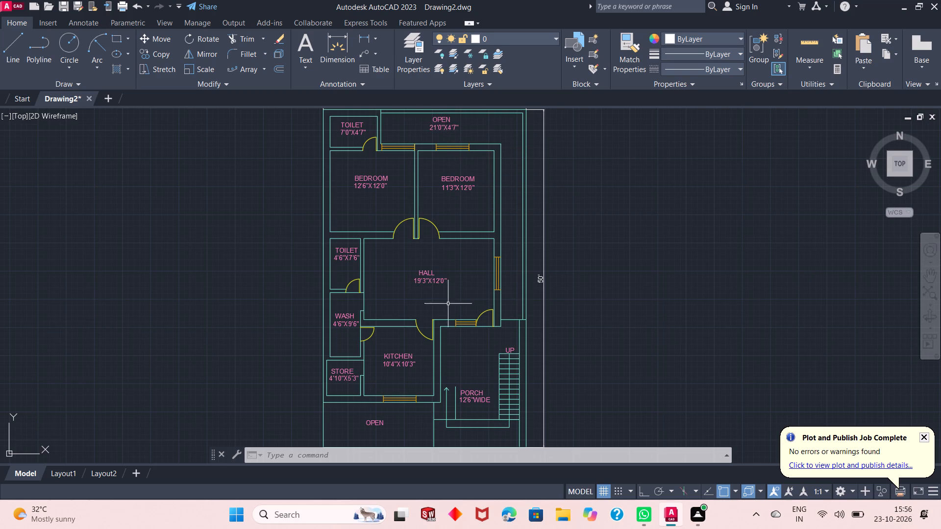
scroll(424, 279, "down", 1)
scroll(415, 354, "up", 1)
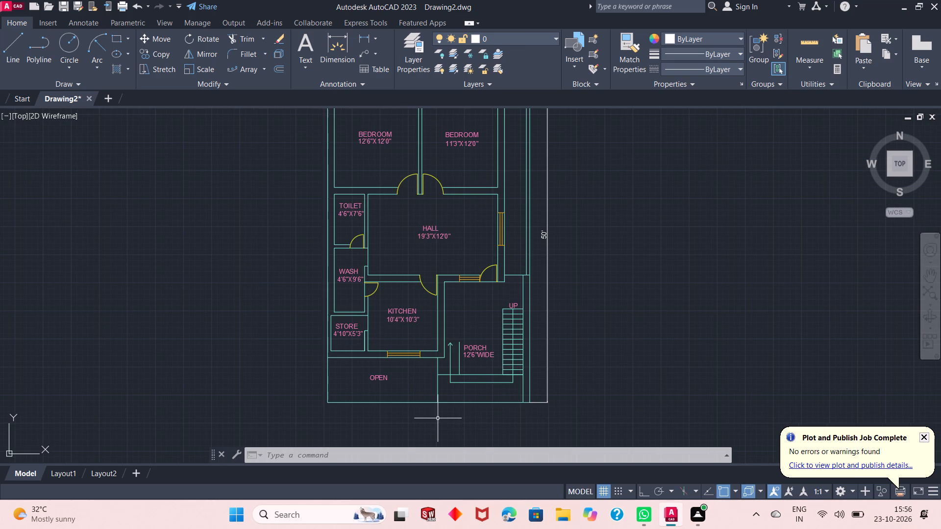
scroll(451, 410, "up", 2)
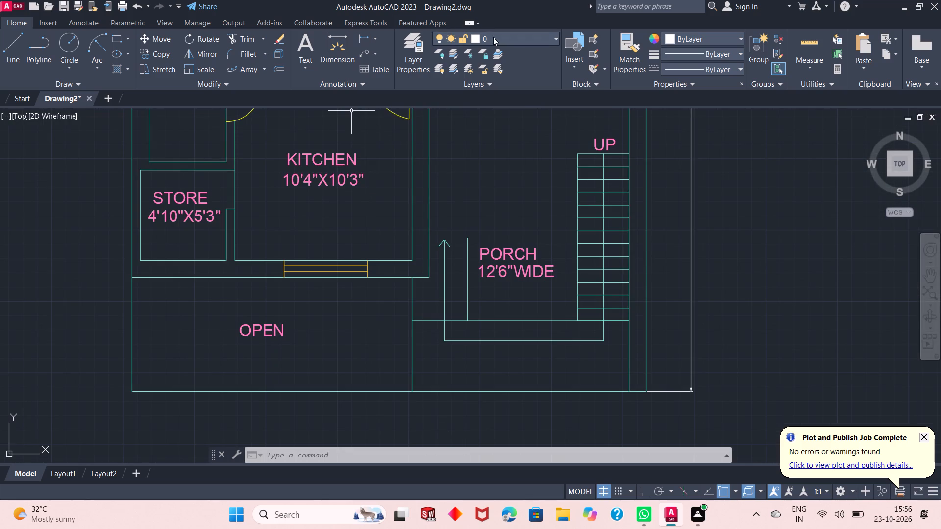
left_click(494, 37)
left_click(494, 89)
left_click(7, 48)
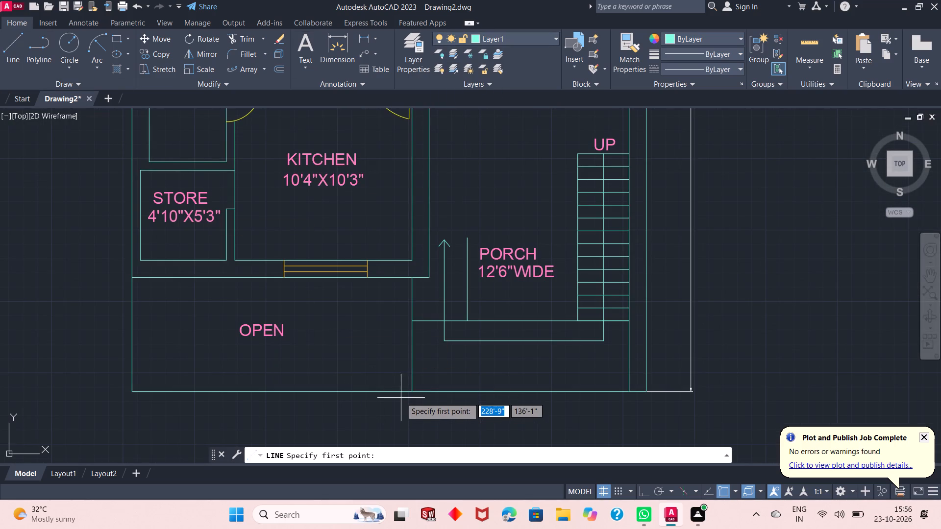
left_click(411, 390)
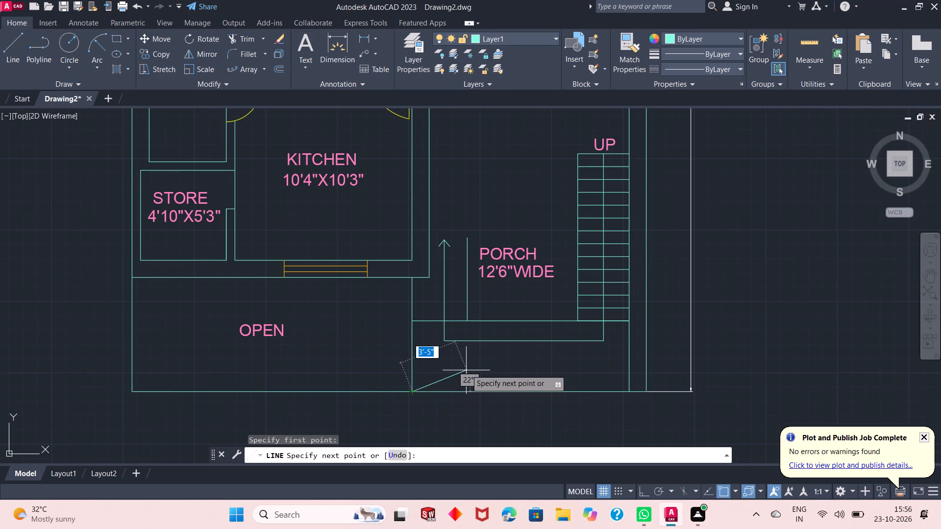
left_click(647, 492)
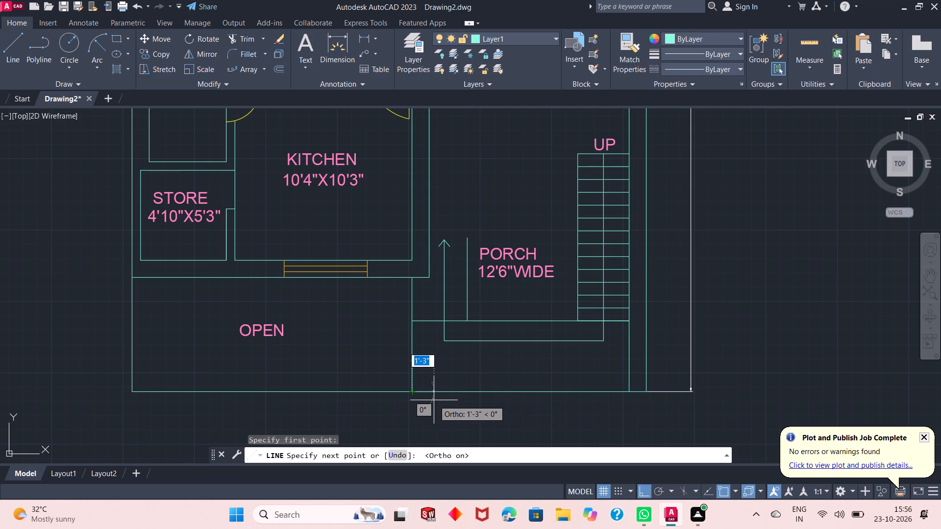
type("1'")
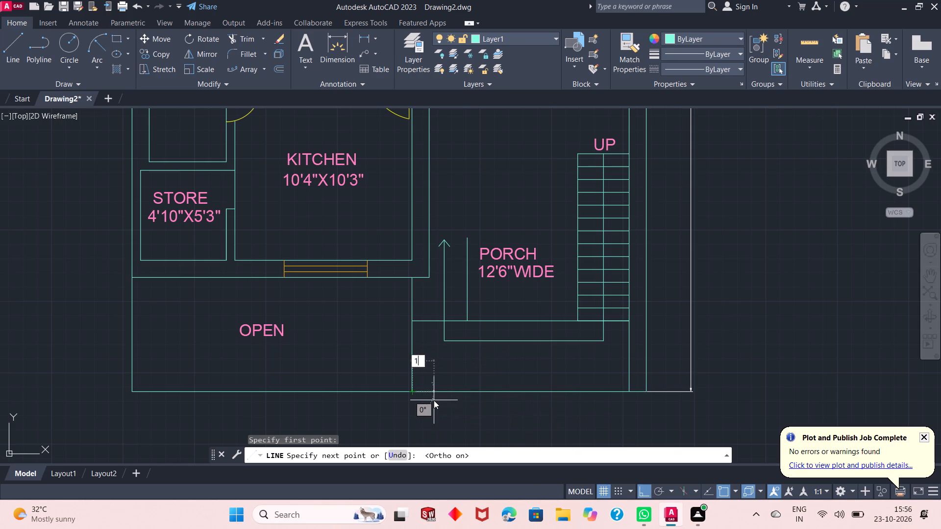
key("Return")
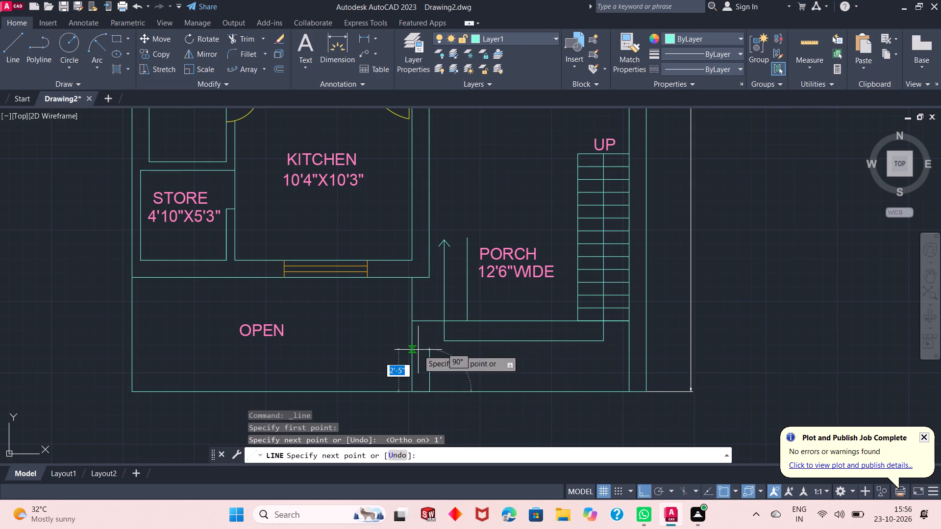
type("1'")
key("Return")
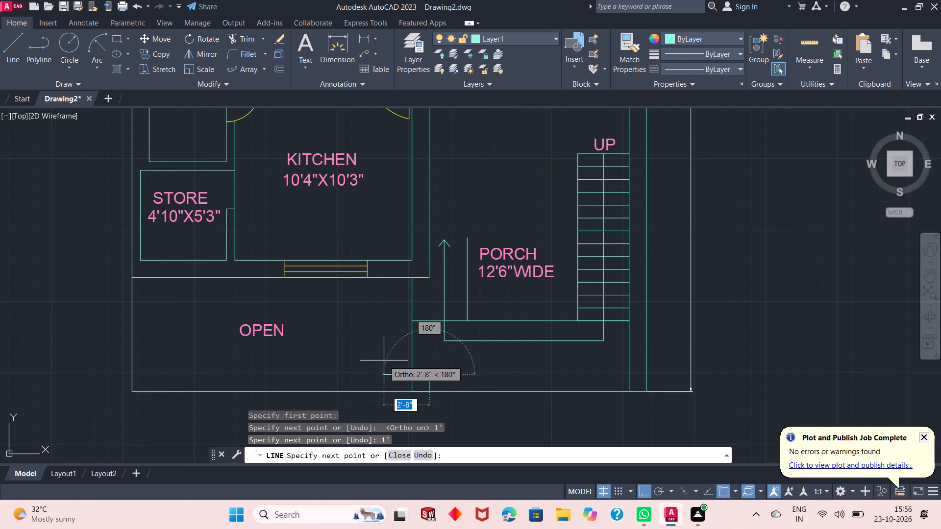
type("1'")
key("Return")
key("Return")
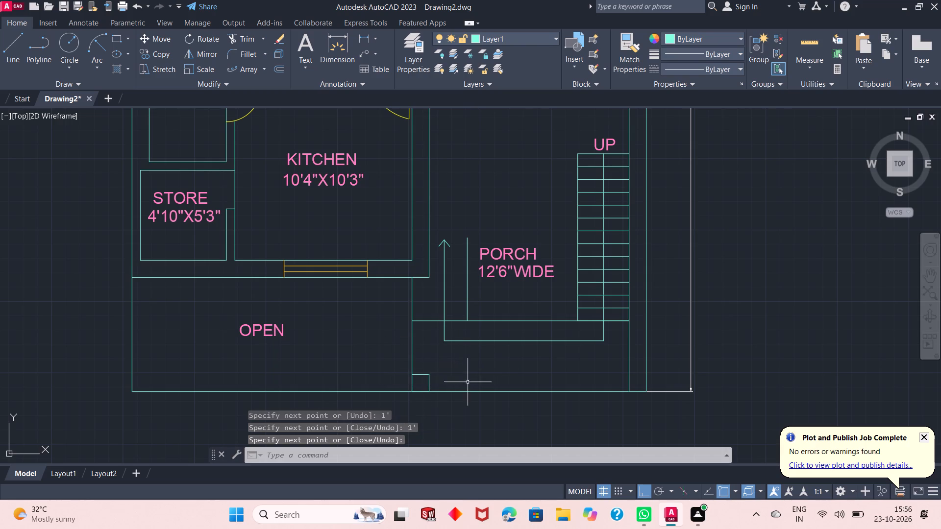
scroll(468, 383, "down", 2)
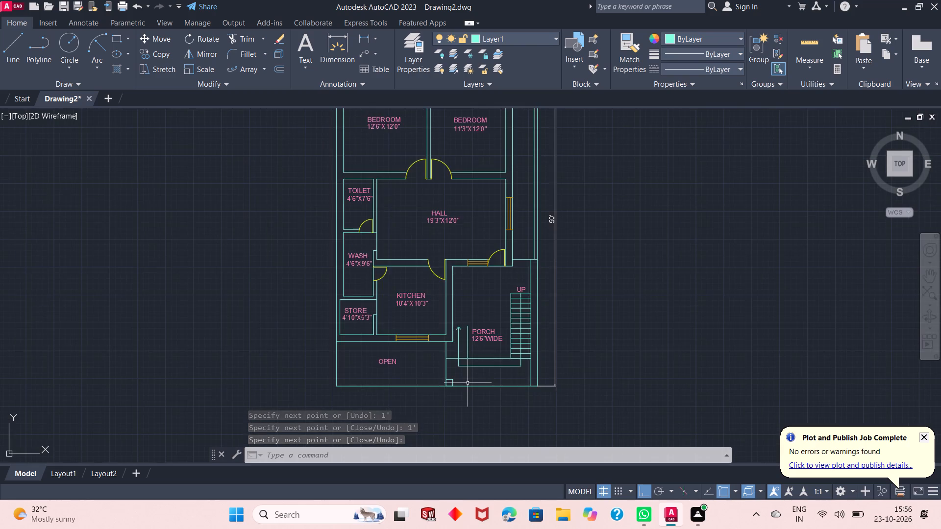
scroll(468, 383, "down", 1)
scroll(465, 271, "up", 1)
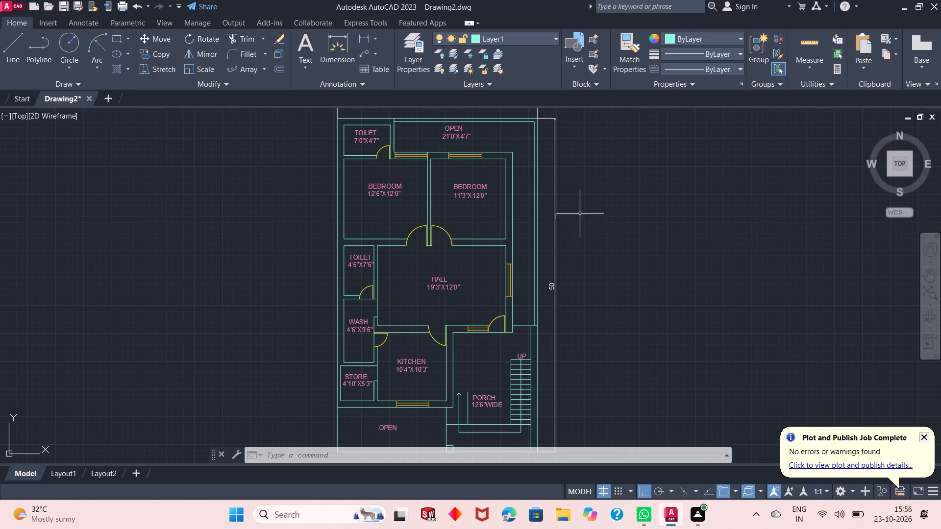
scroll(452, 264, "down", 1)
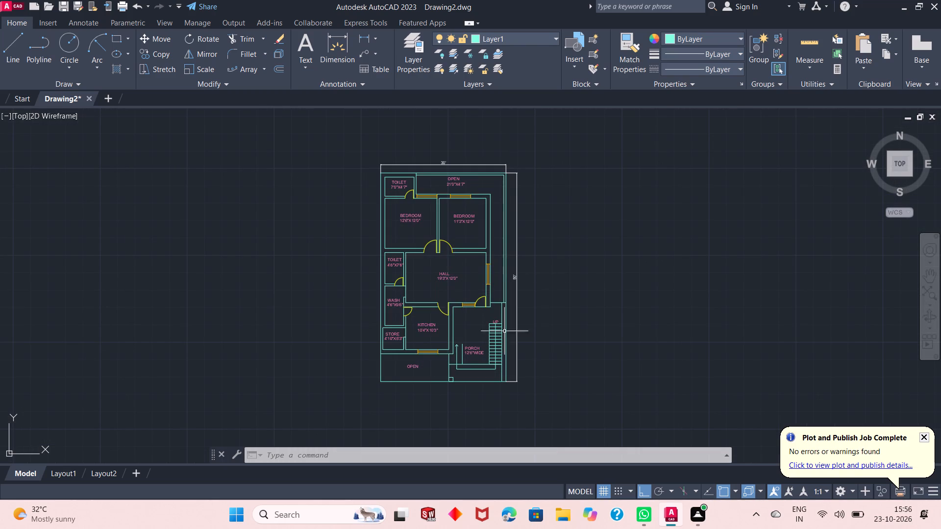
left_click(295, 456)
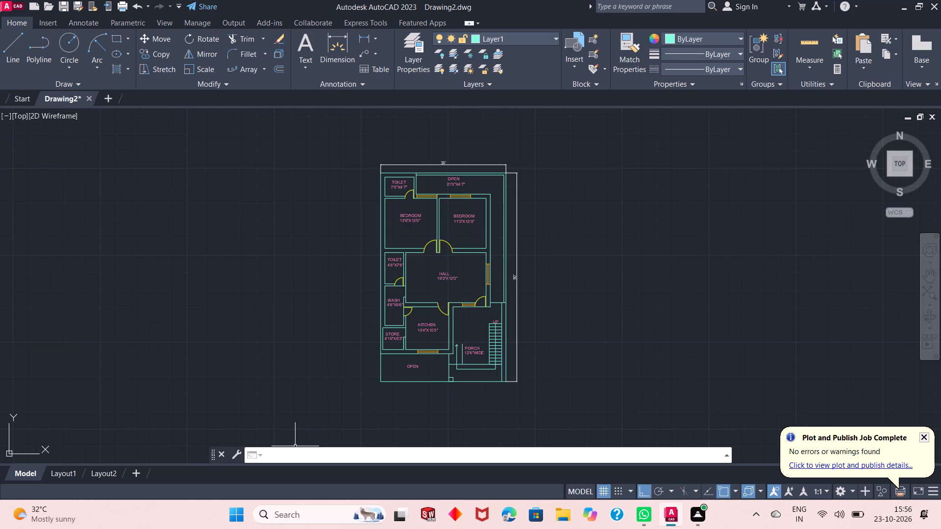
Turn off log file recording with the LOGFILEOFF command.
type("LOG")
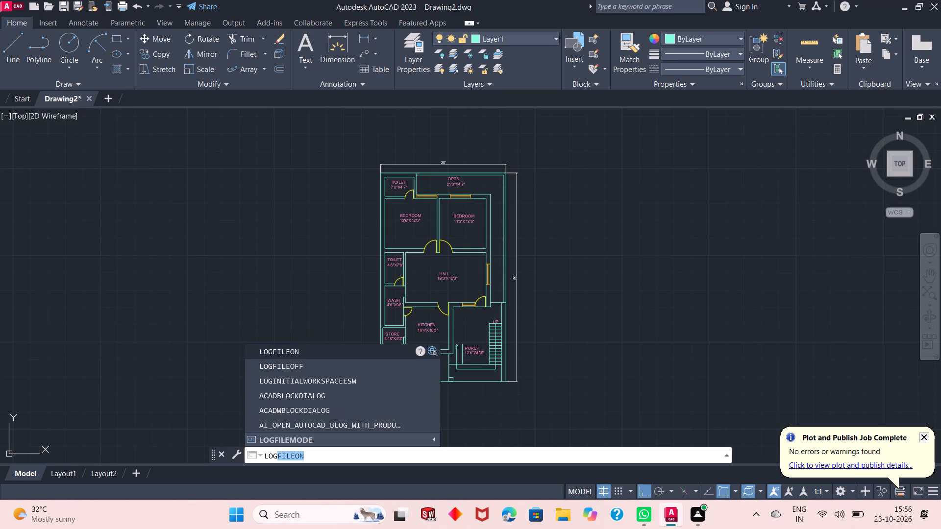
left_click(301, 364)
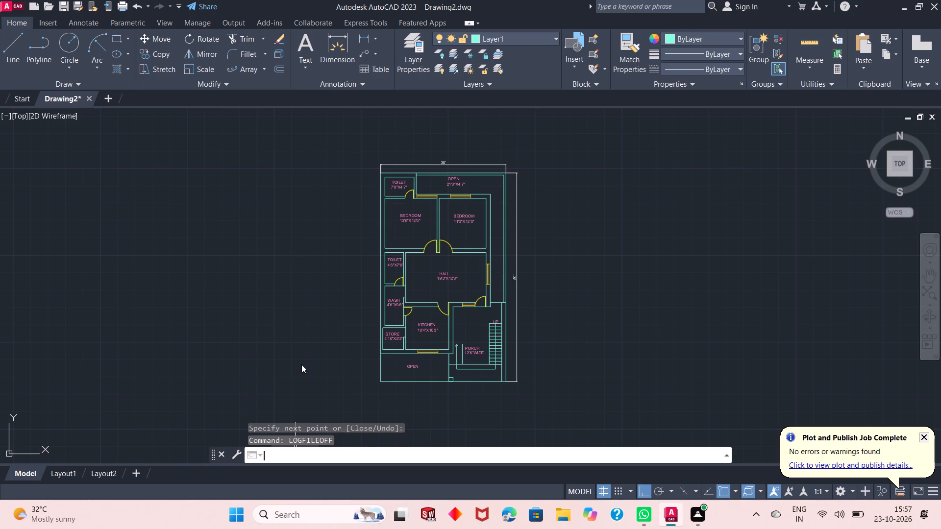
Save the drawing as "Ground floor plan" in the Dp AutoCAD folder, in AutoCAD 2018 format.
key("ctrl+s")
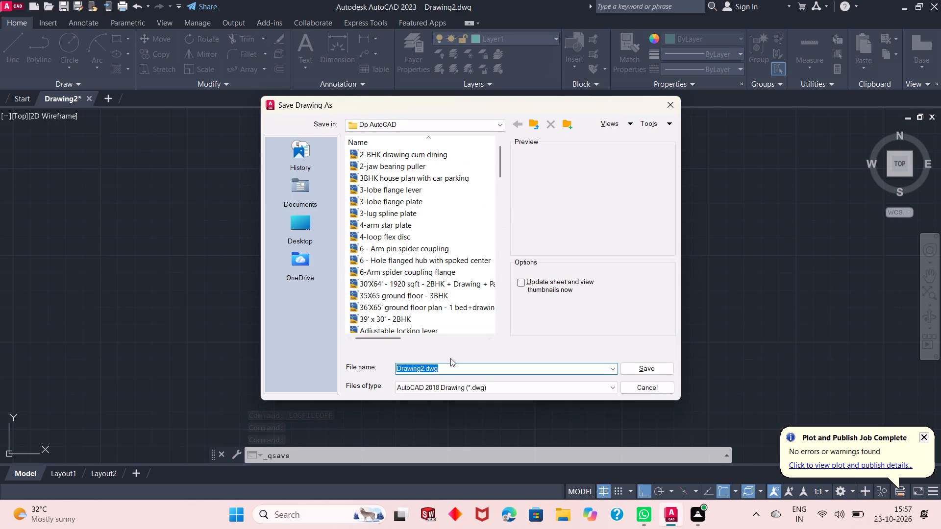
key("BackSpace")
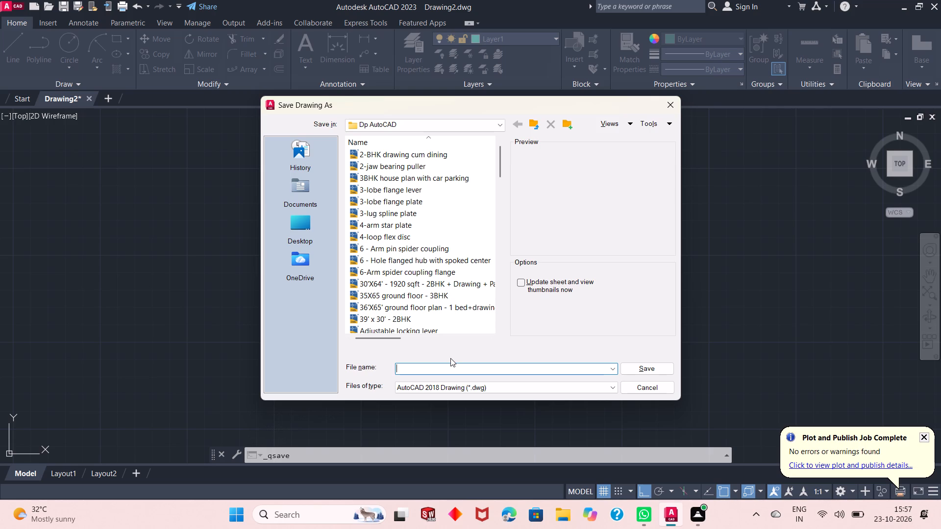
type("Gri")
key("BackSpace")
type("ound")
key("space")
type("floor plan")
left_click(649, 367)
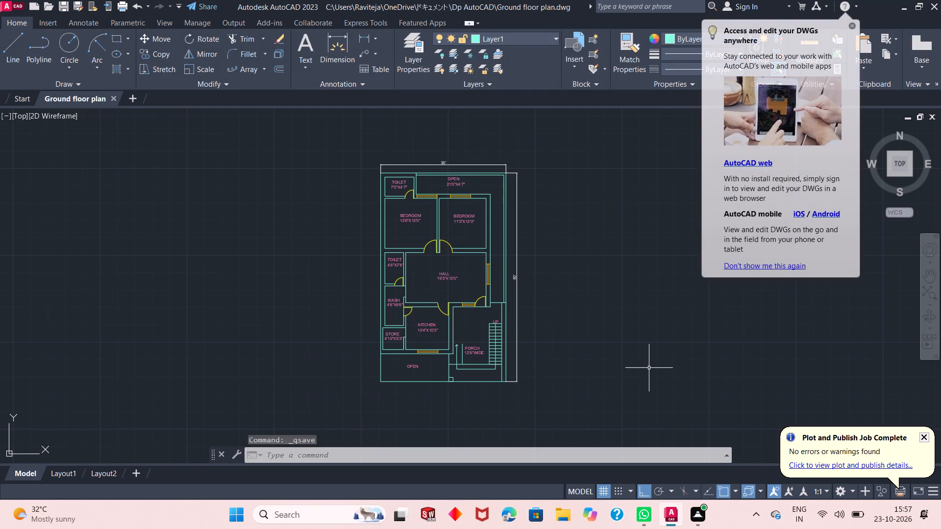
Set up a plot with DWG To PDF.pc3 on ISO expand A4 (297.00 x 210.00 MM) paper, landscape orientation, with the plot centered.
type("plo")
key("t")
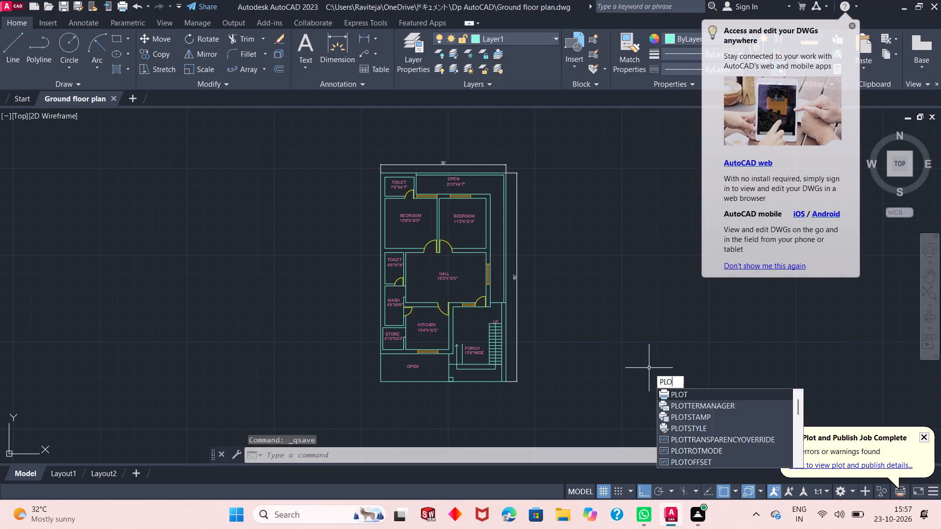
key("Return")
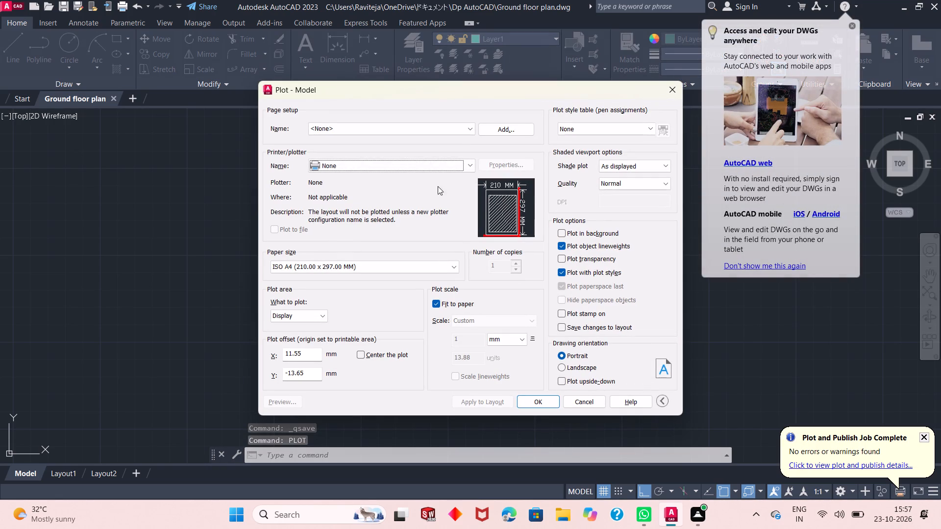
left_click(387, 169)
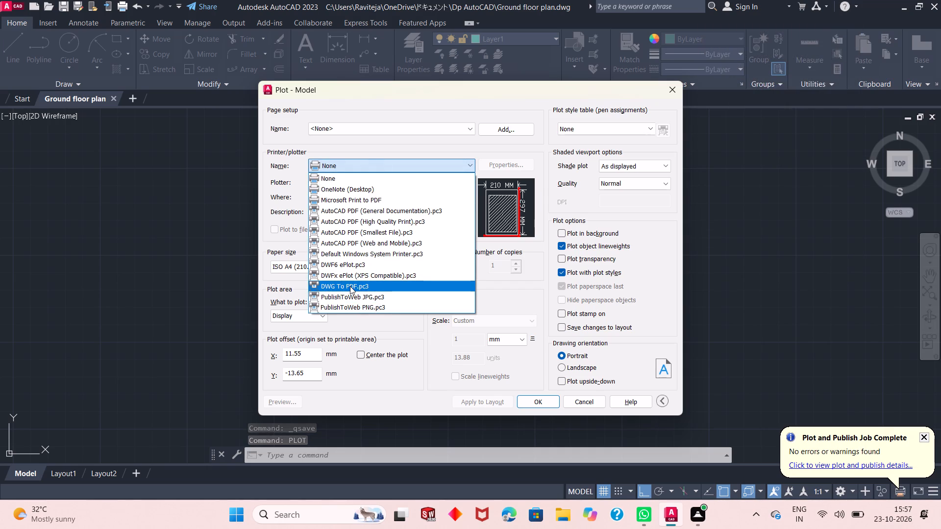
left_click(350, 286)
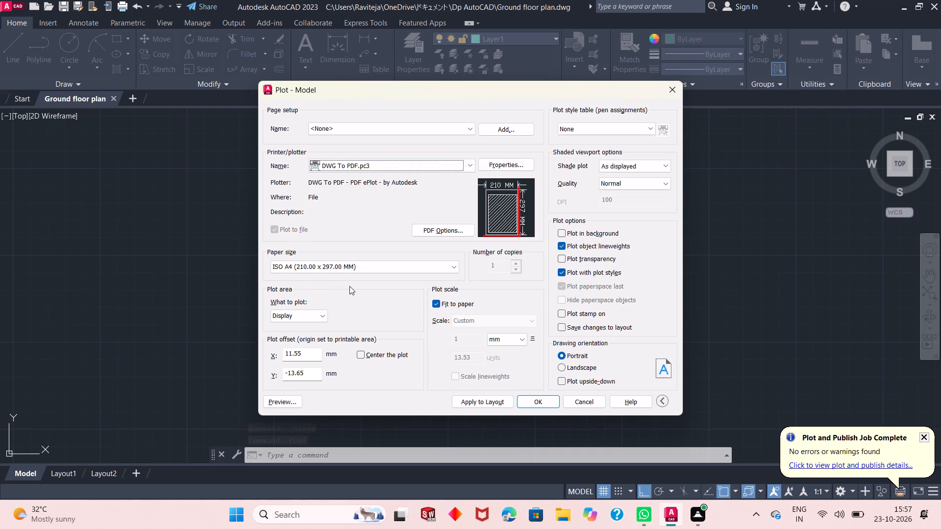
left_click(356, 265)
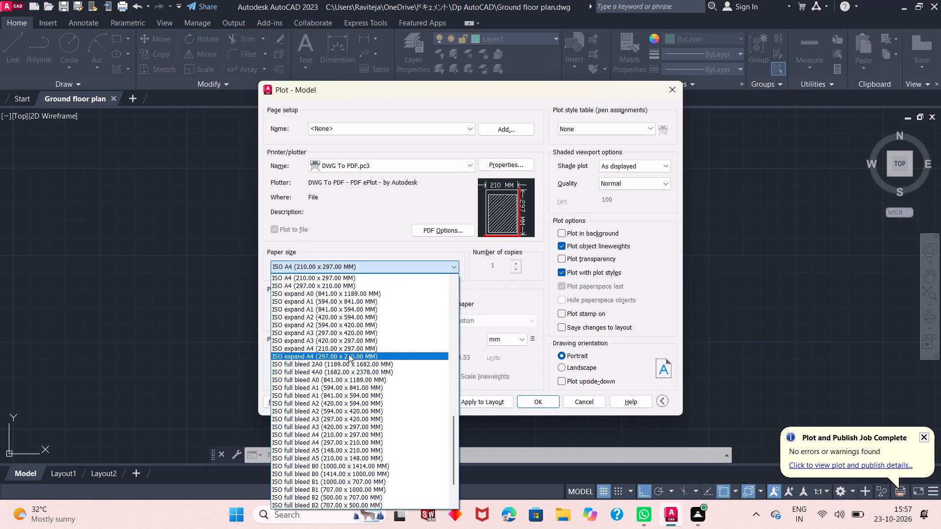
left_click(303, 355)
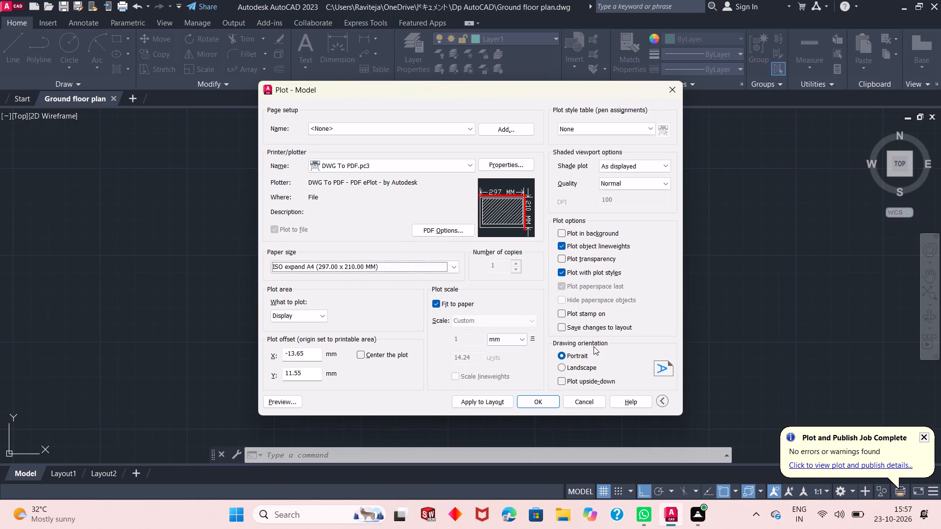
left_click(582, 370)
left_click(361, 356)
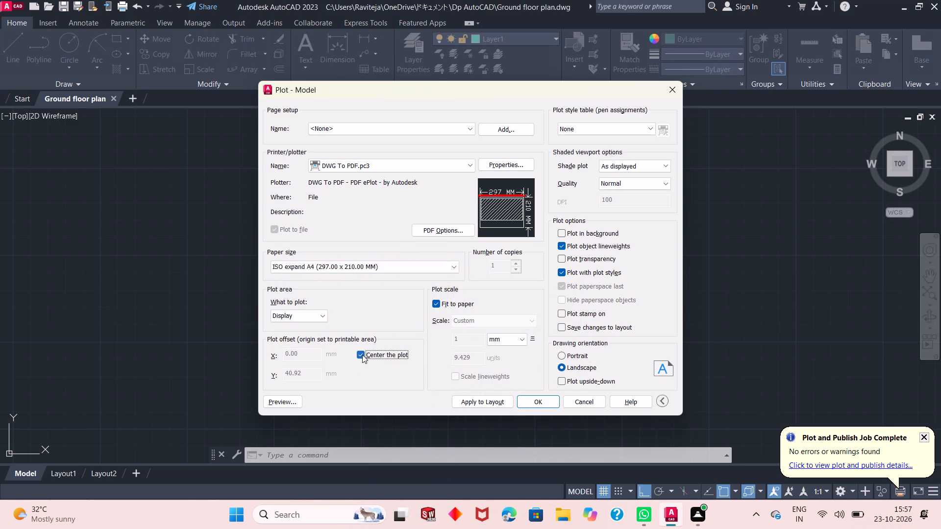
Set the plot area to a window enclosing the whole floor plan and its outer dimensions with a margin.
left_click(312, 317)
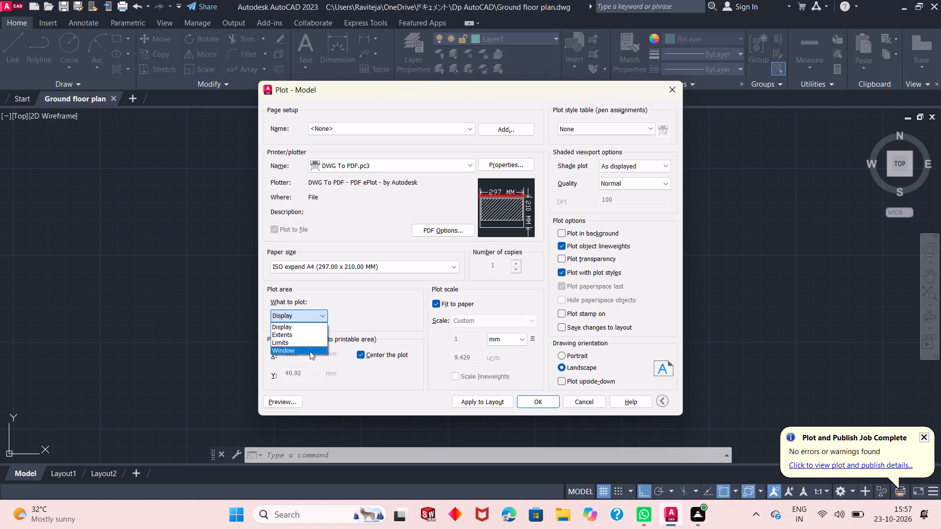
left_click(310, 351)
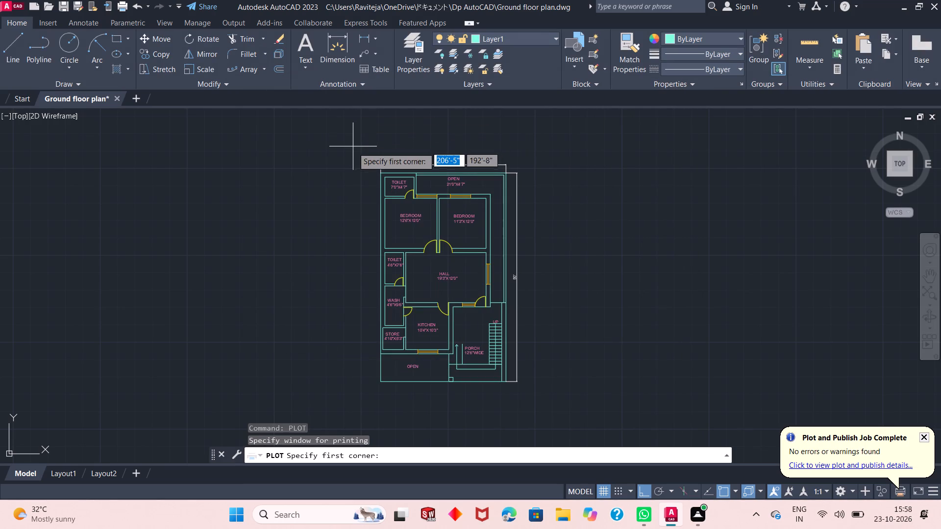
left_click(348, 150)
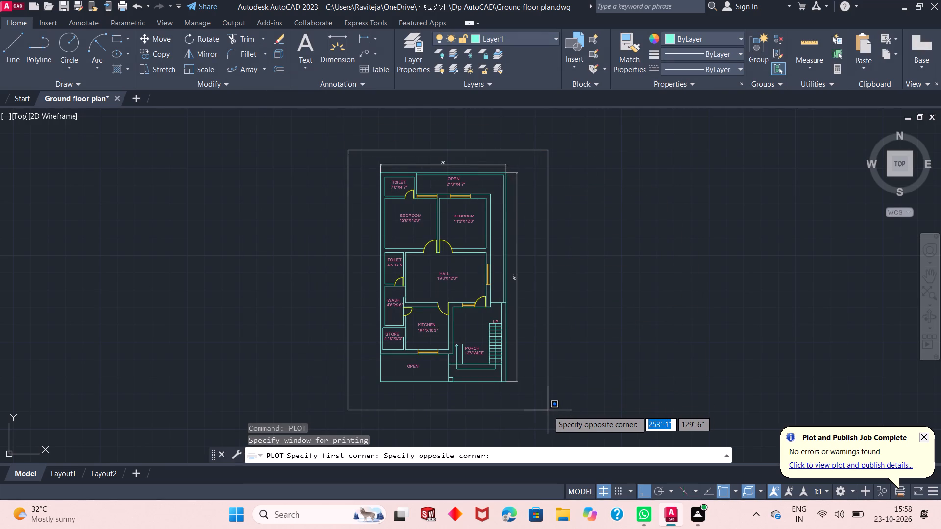
left_click(548, 410)
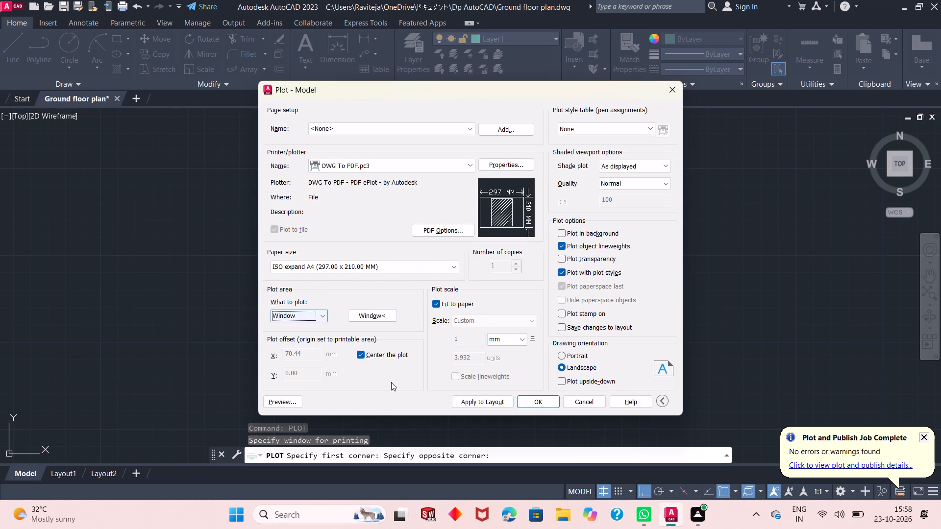
Plot the plan to "Ground floor plan-Model.pdf" in the Dp AutoCAD folder and close the PDF that opens.
left_click(533, 405)
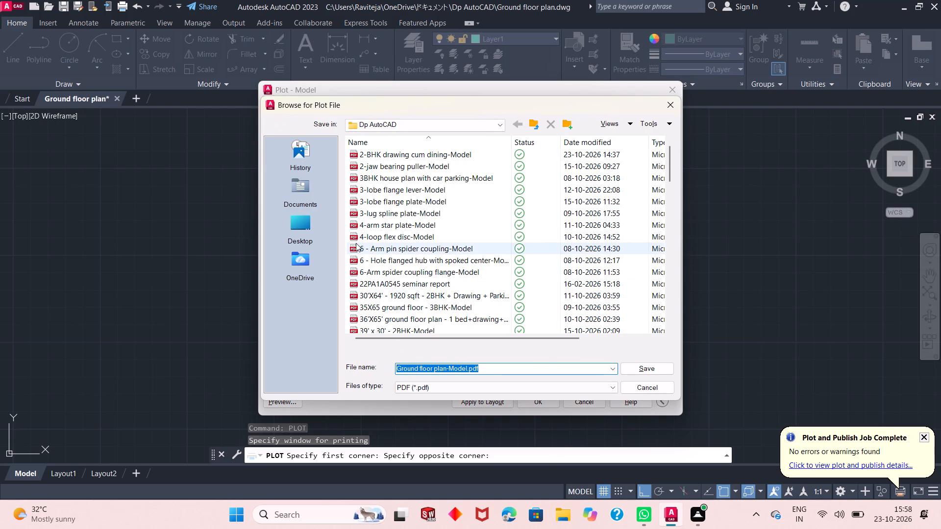
left_click(634, 366)
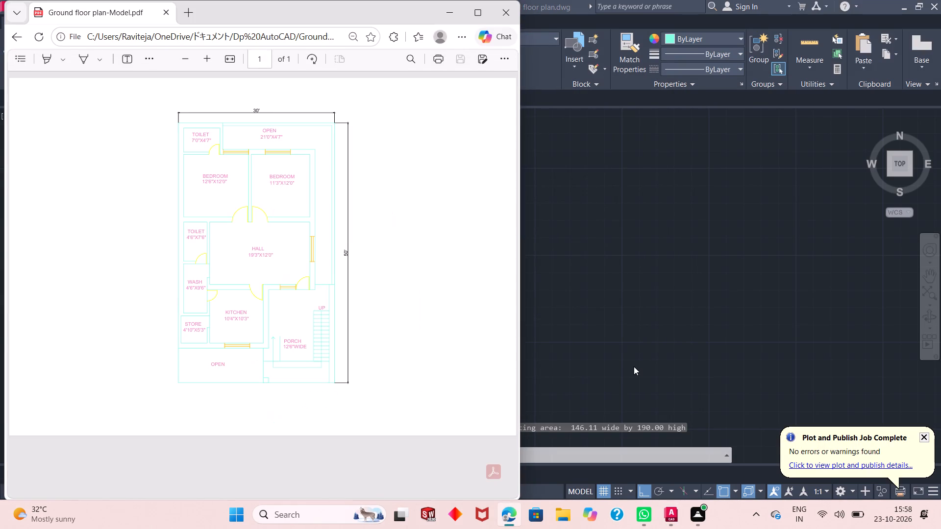
left_click(500, 7)
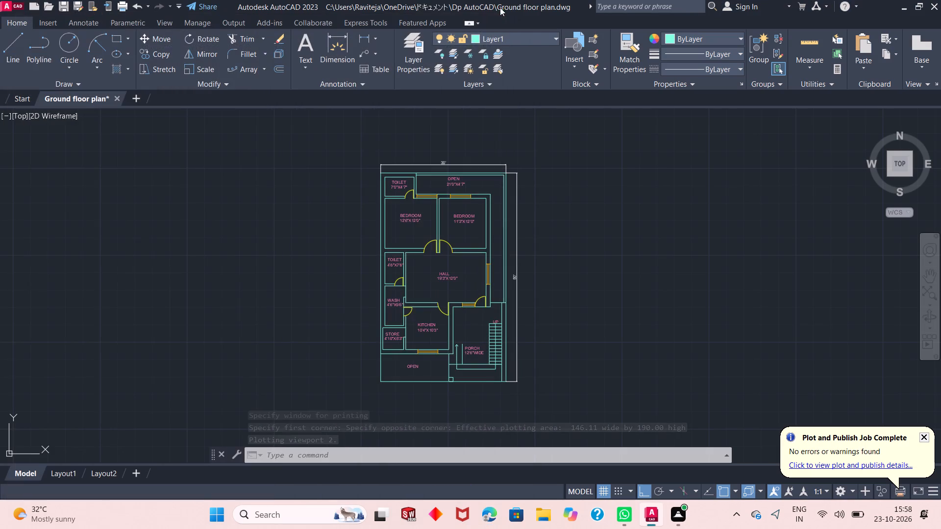